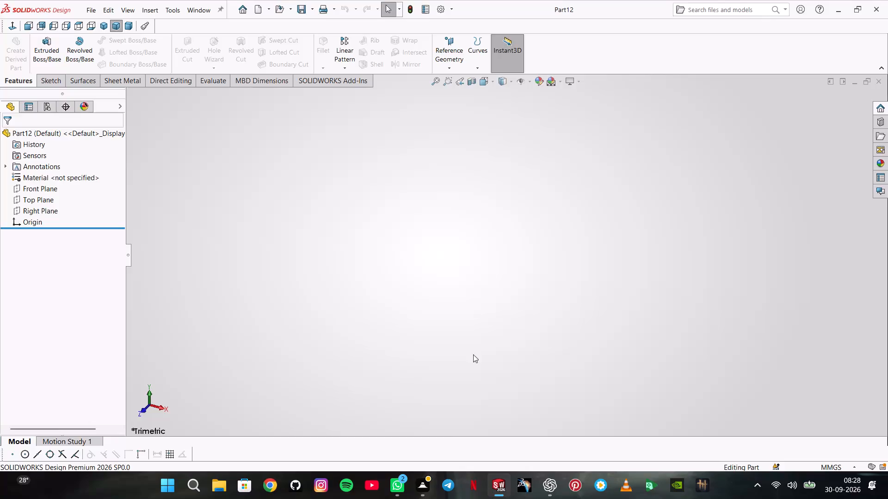
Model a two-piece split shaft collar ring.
Start a new sketch on the Front Plane.
click(47, 219)
click(49, 189)
click(62, 178)
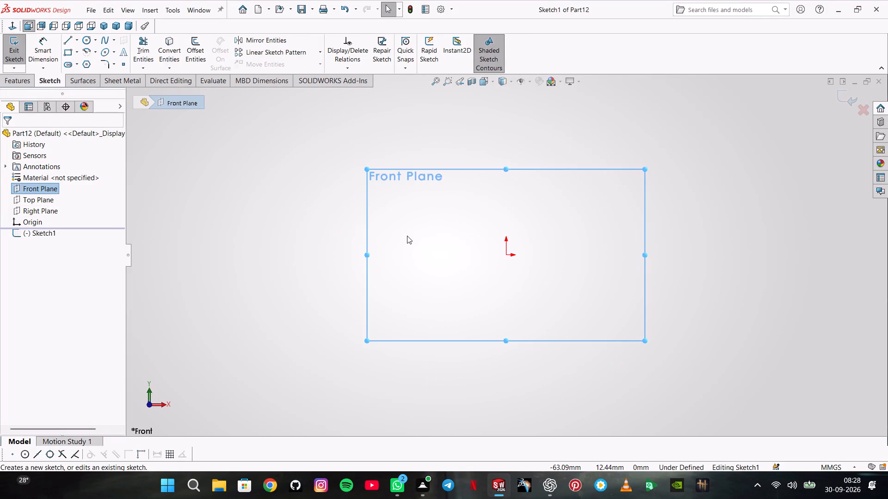
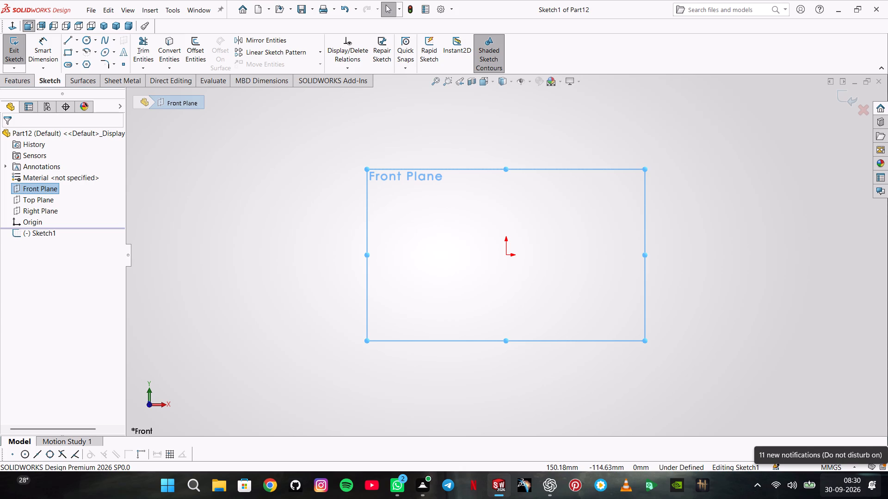
Draw a circle centred on the origin and dimension its diameter to 35 mm.
click(83, 46)
click(85, 42)
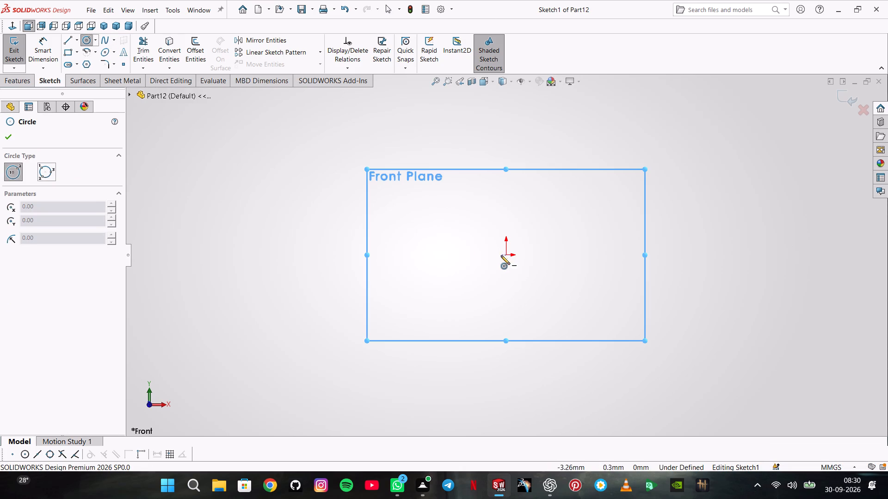
click(509, 257)
click(520, 298)
click(54, 38)
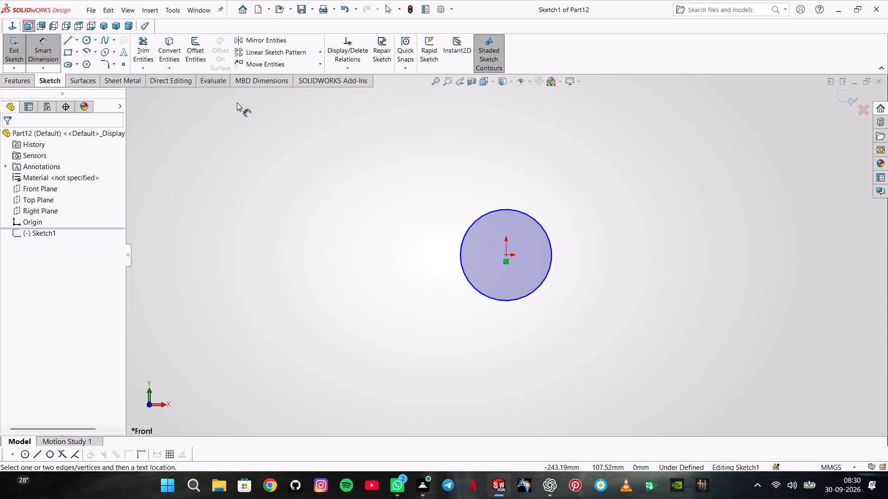
click(476, 228)
click(473, 227)
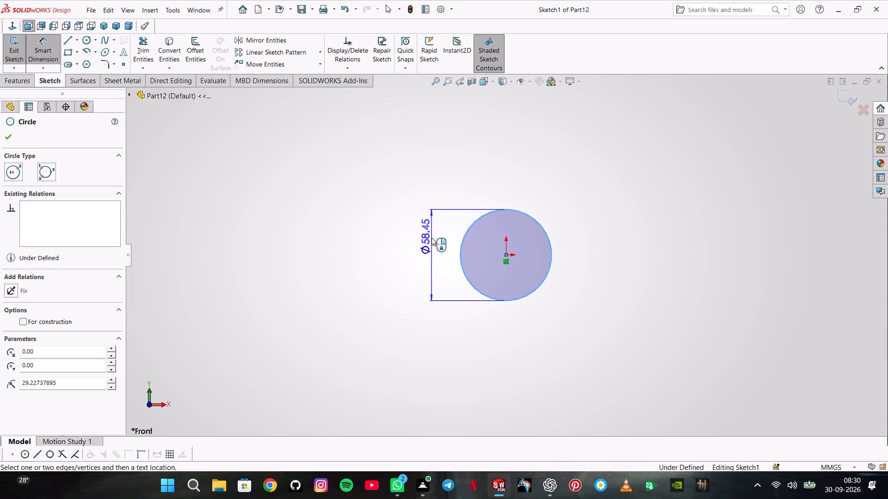
click(431, 237)
text(35)
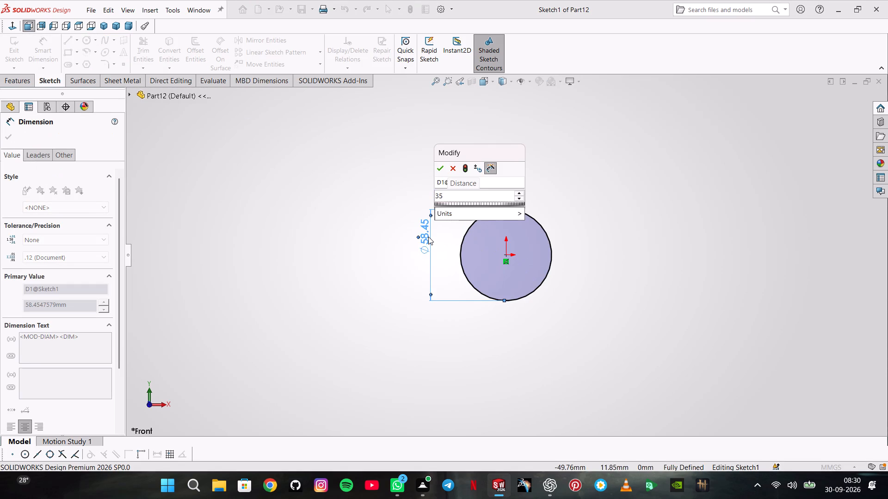
key(Return)
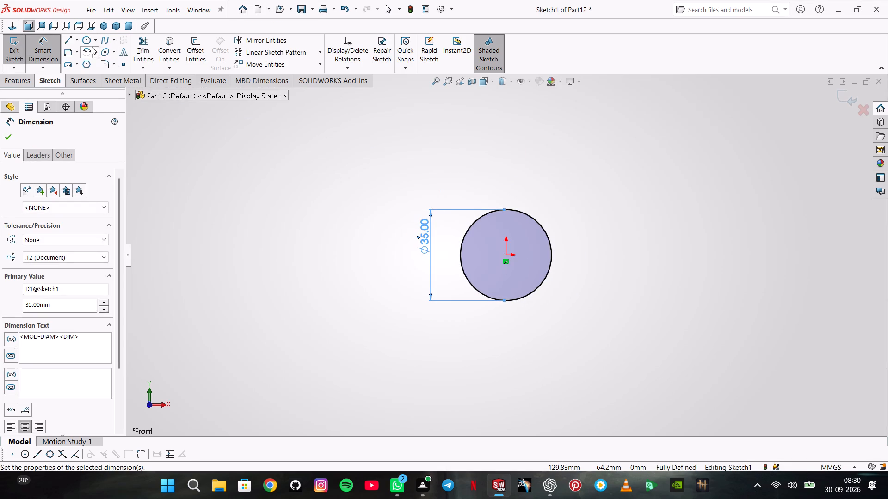
Offset the 35 mm circle outward by 9 mm to form a concentric outer circle.
click(189, 44)
click(476, 219)
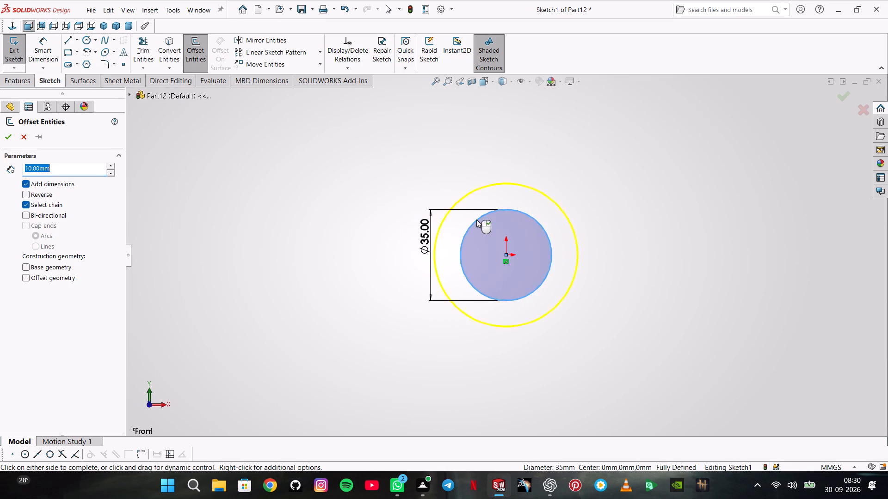
key(9)
key(Return)
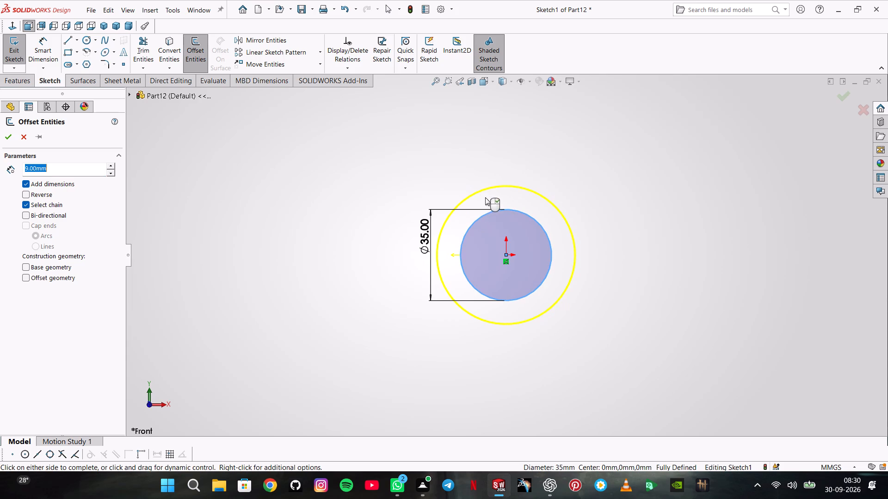
key(Return)
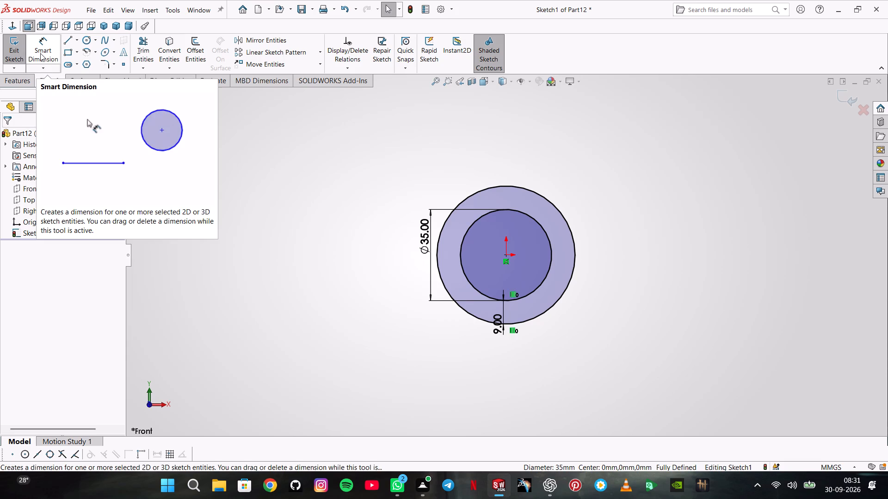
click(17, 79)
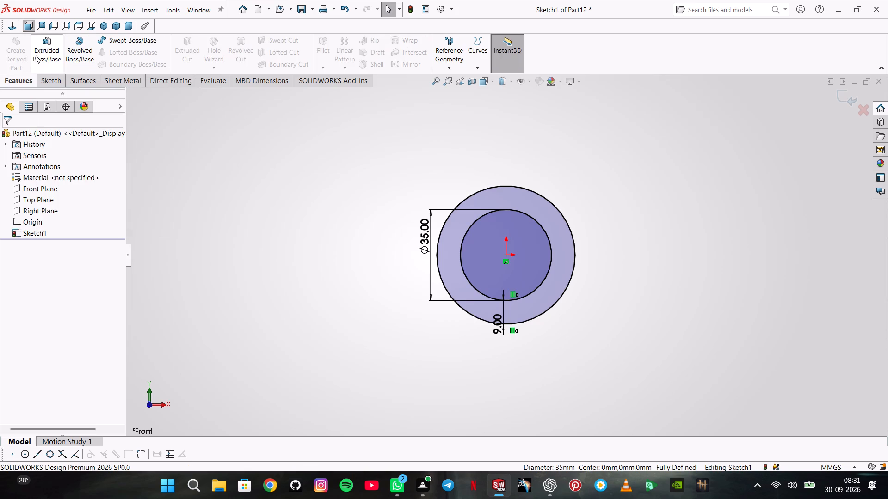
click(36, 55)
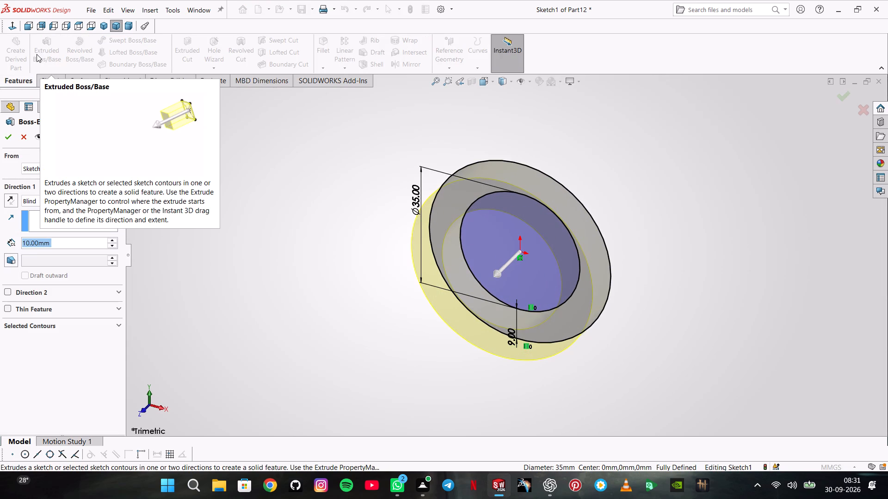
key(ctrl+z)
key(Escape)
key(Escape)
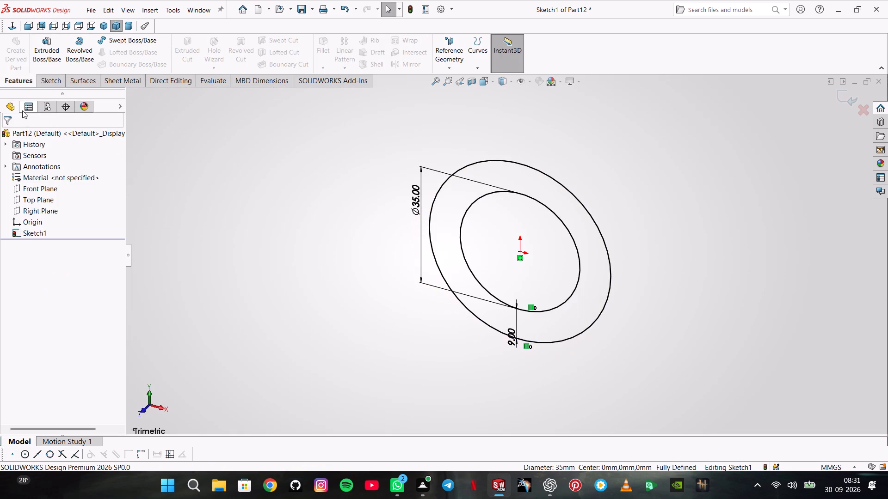
Facing the sketch plane, draw a horizontal construction centreline from the origin, ending inside the inner circle.
click(40, 82)
click(15, 26)
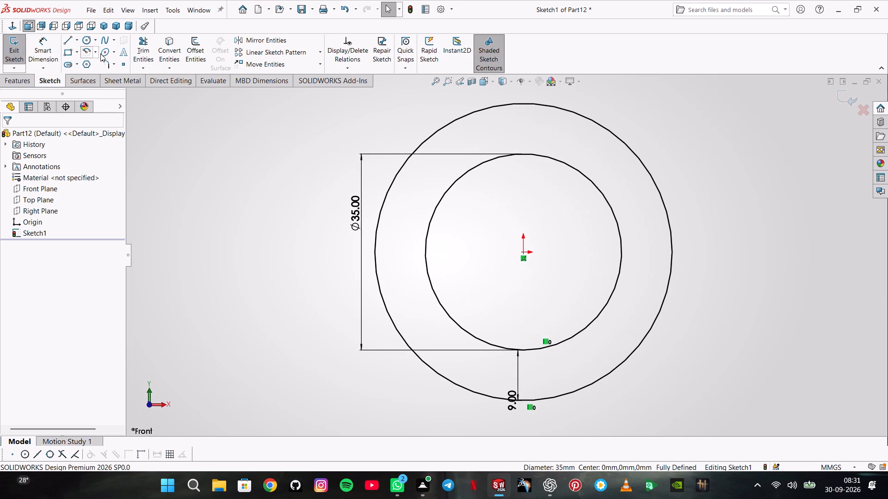
click(78, 41)
click(79, 62)
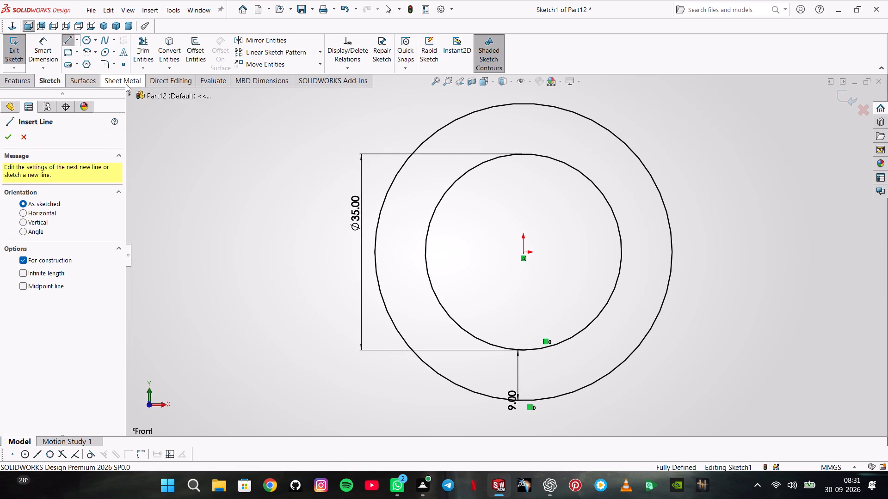
click(523, 253)
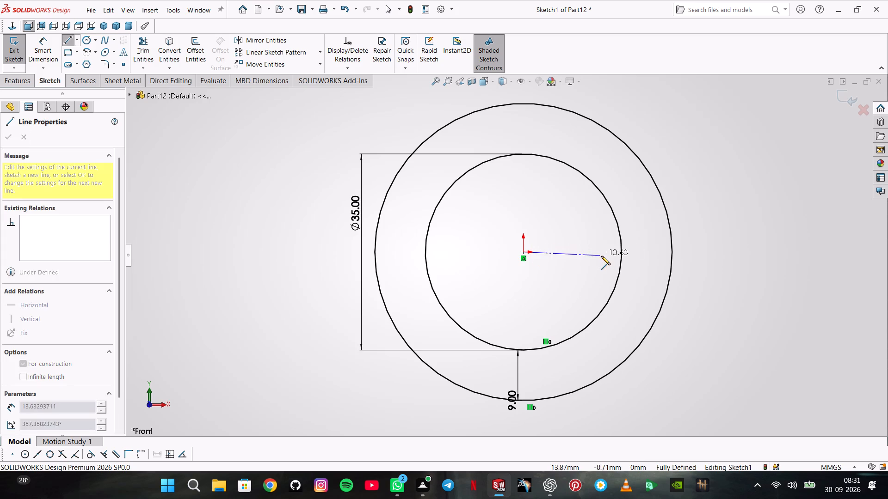
click(607, 250)
double_click(534, 240)
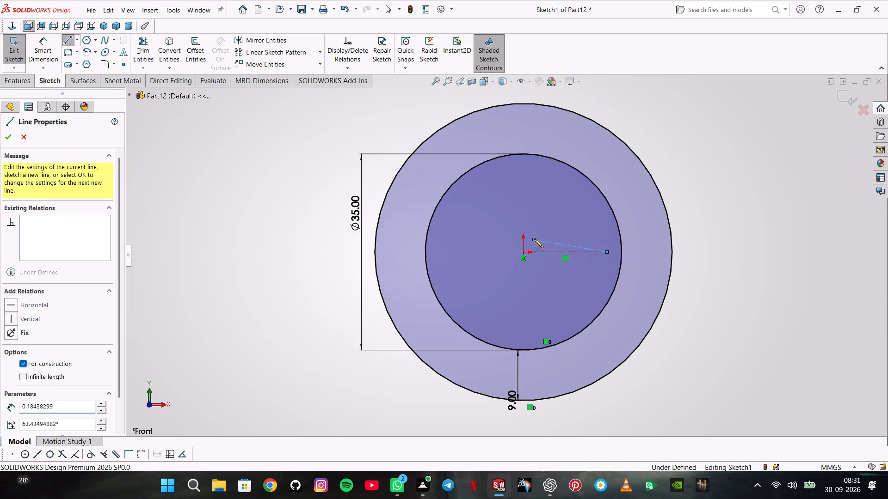
Draw a vertical construction centreline about 37 mm long from the origin up past the outer circle.
click(524, 252)
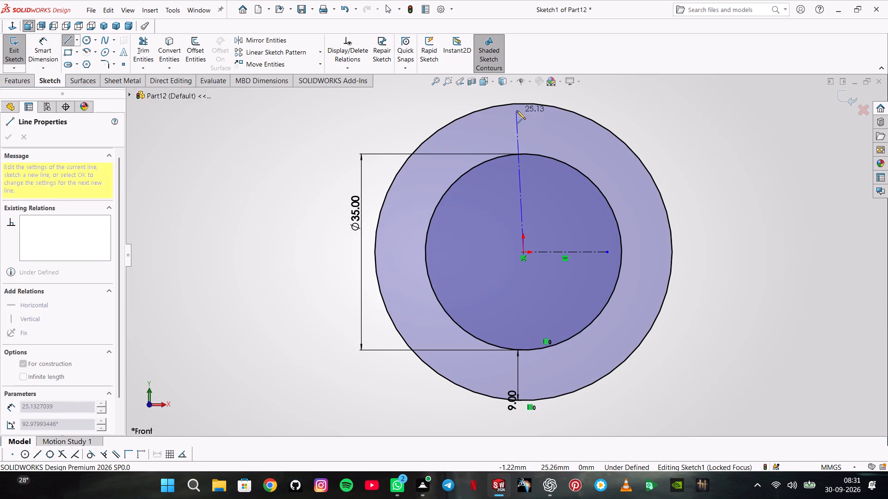
scroll(517, 110, up, 2)
click(519, 107)
double_click(533, 106)
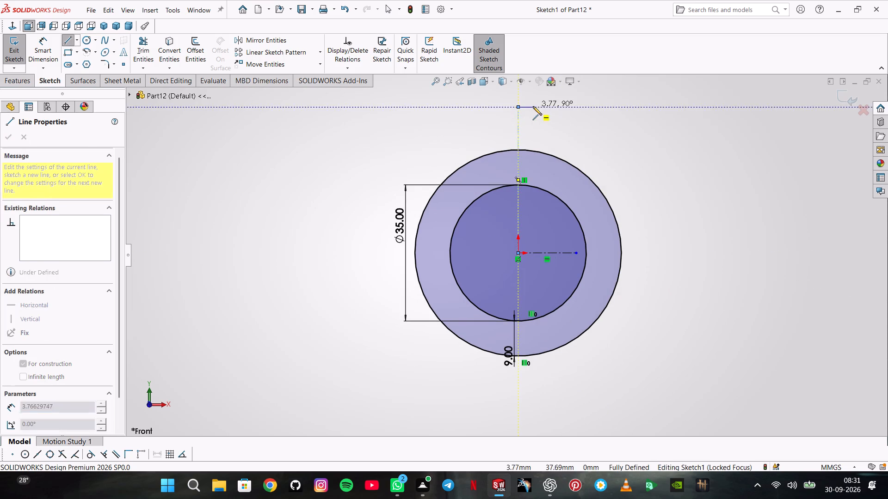
key(Escape)
right_click(519, 137)
key(Escape)
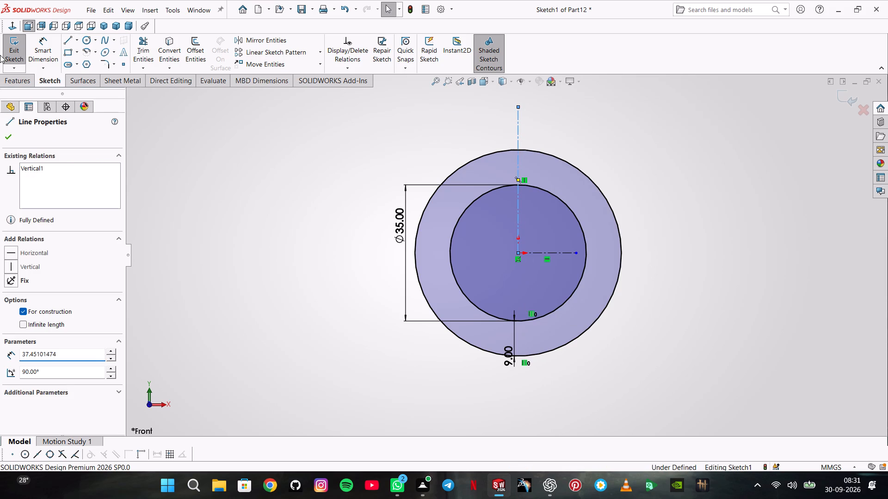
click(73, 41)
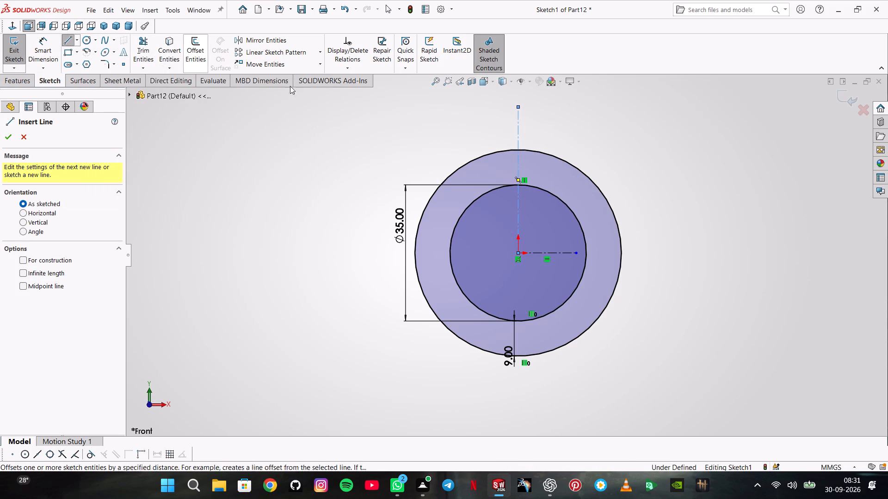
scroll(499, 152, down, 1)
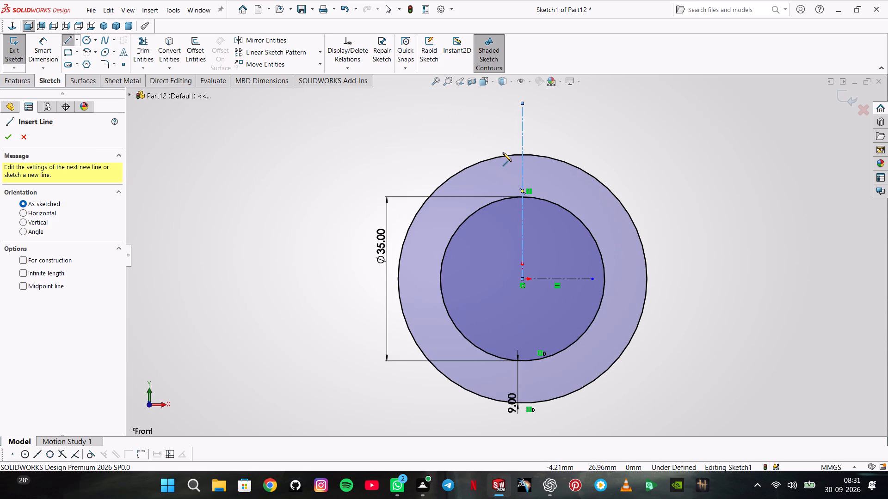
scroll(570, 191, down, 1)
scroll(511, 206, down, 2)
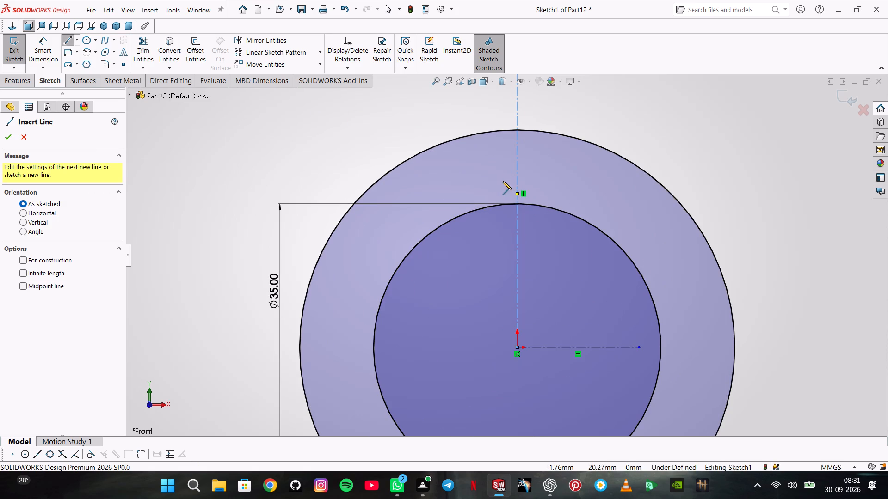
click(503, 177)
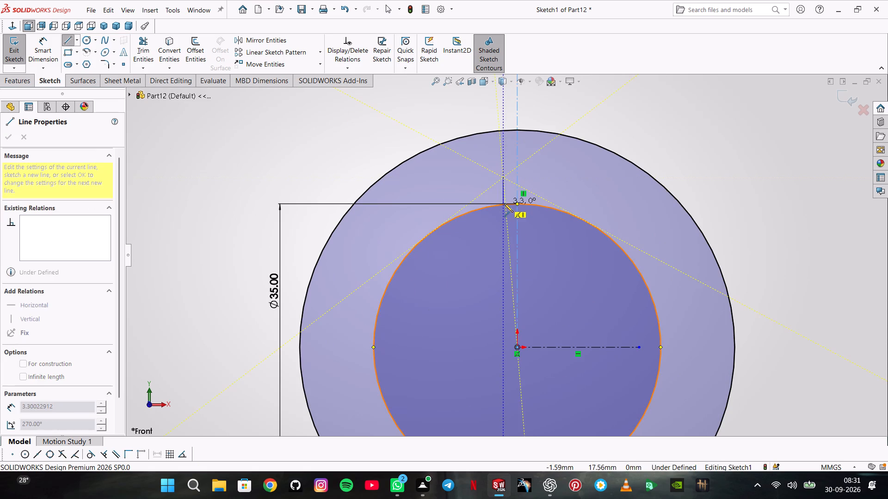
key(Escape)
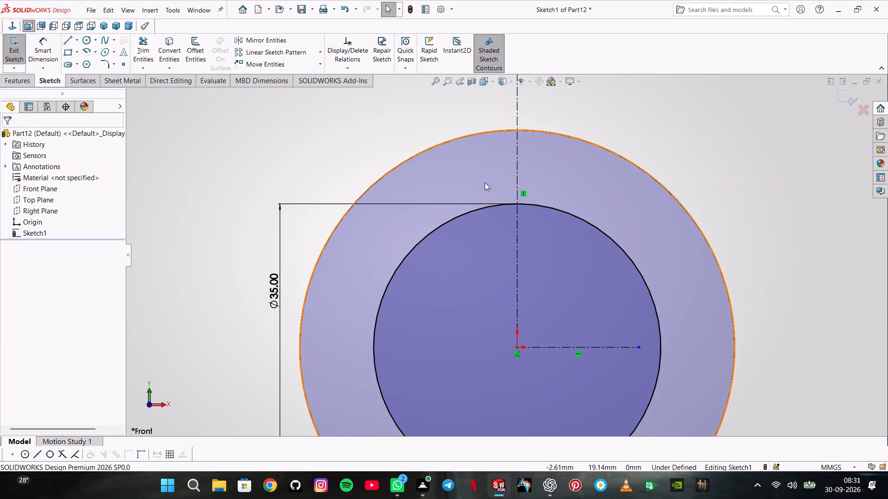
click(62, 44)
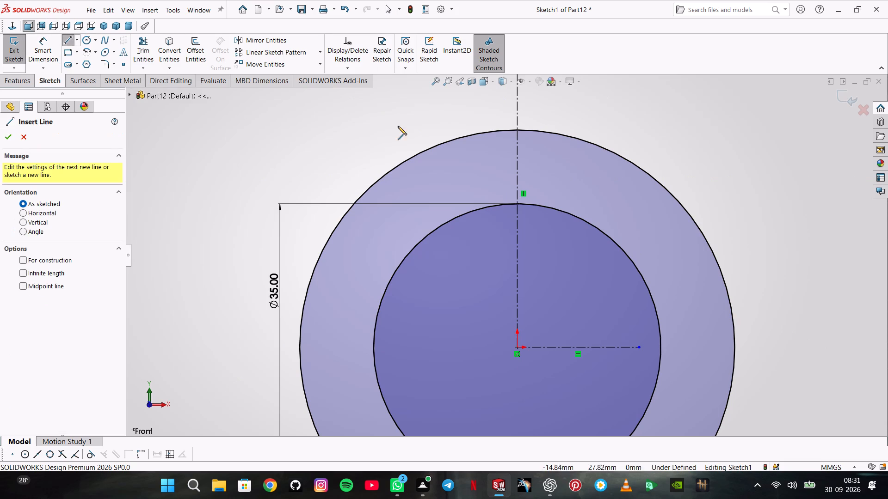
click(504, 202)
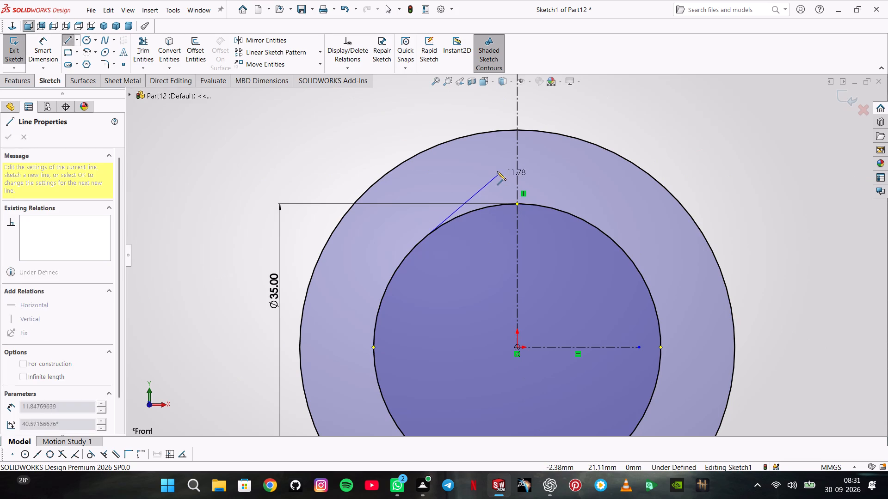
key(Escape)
Sketch a three-sided notch about 2 mm wide and 4.4 mm high, rising from the top of the inner circle across the vertical centreline.
click(69, 45)
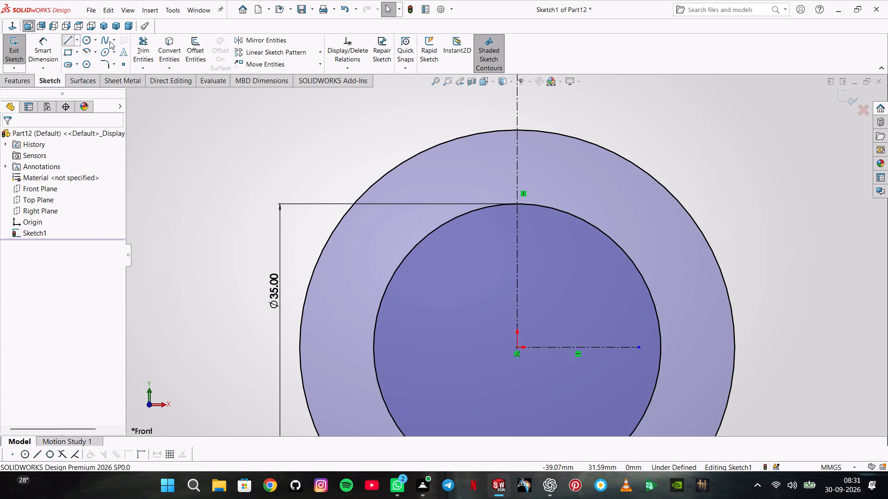
click(512, 203)
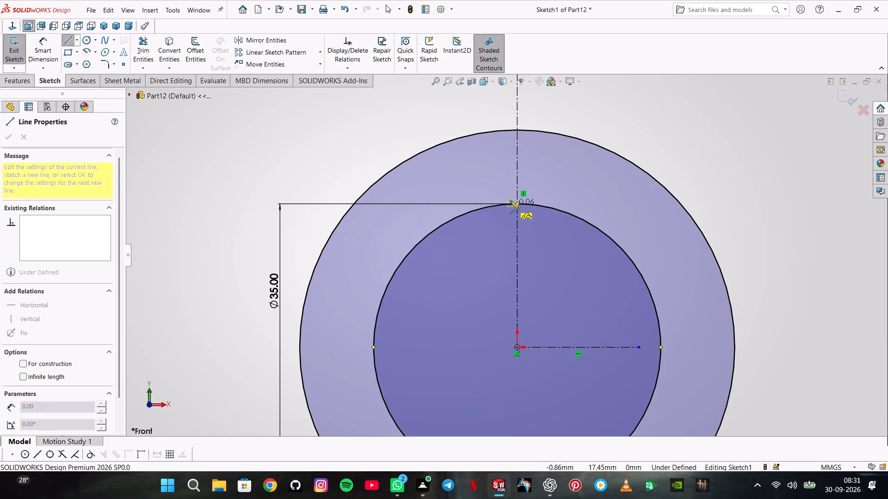
click(508, 168)
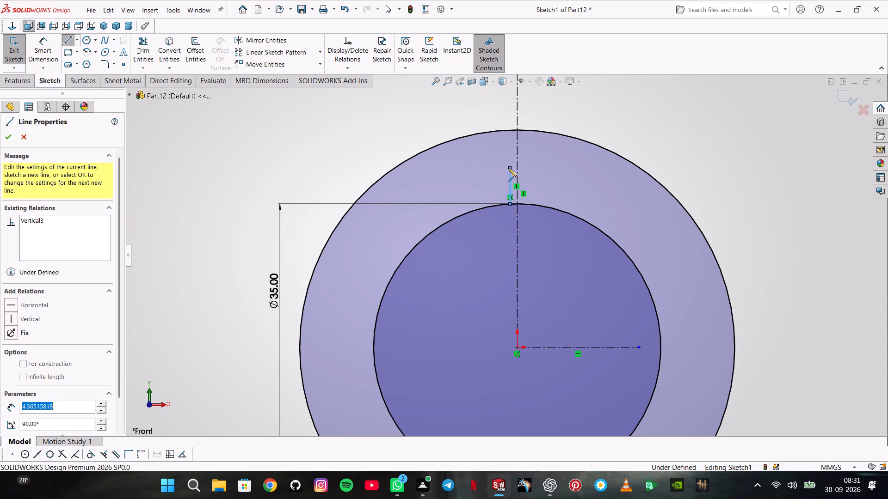
click(526, 166)
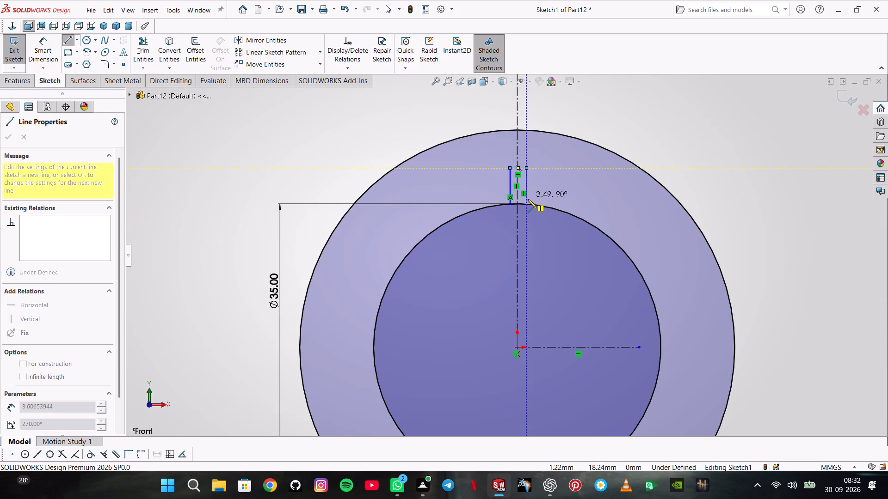
click(529, 205)
double_click(532, 197)
key(Escape)
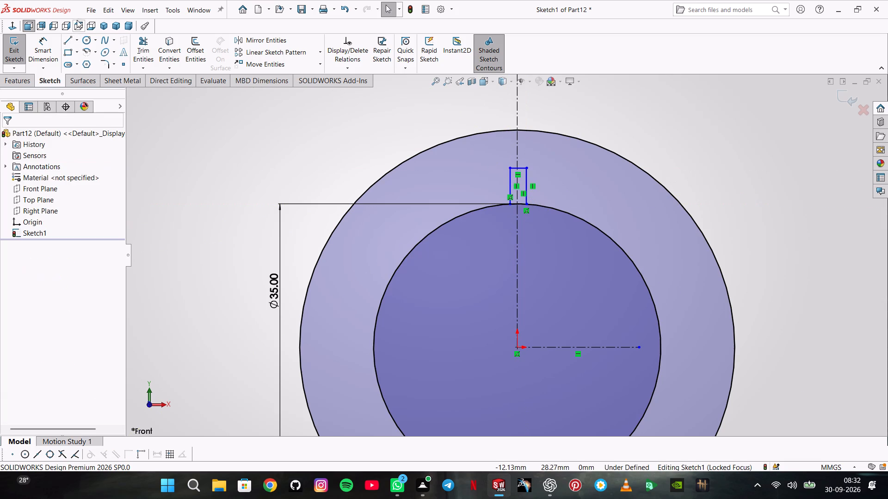
Dimension the notch's short horizontal top line to 1.5 mm.
click(34, 49)
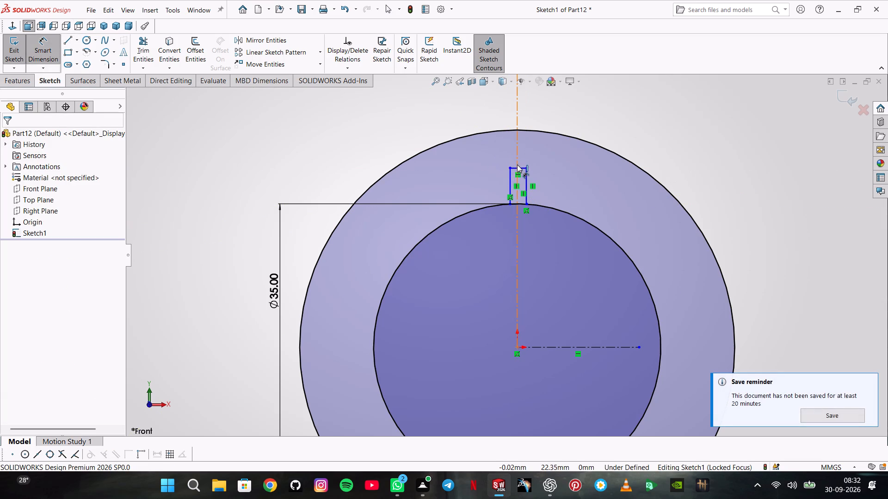
click(517, 166)
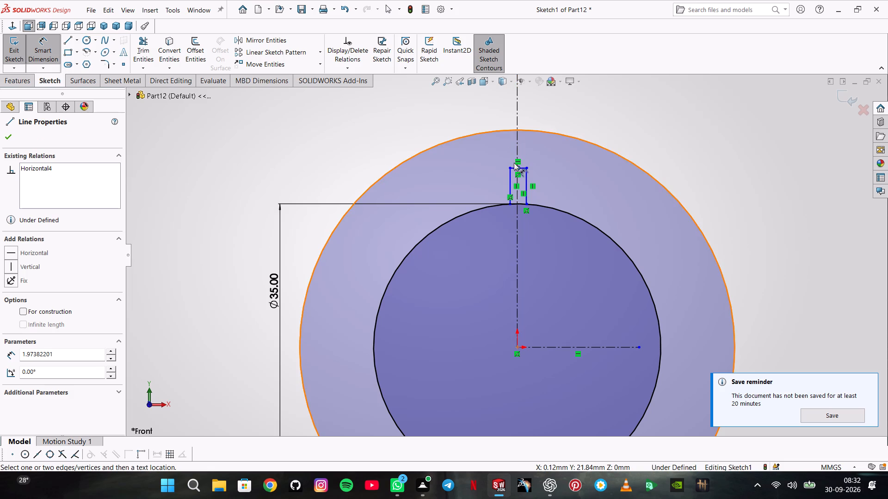
key(Escape)
click(515, 166)
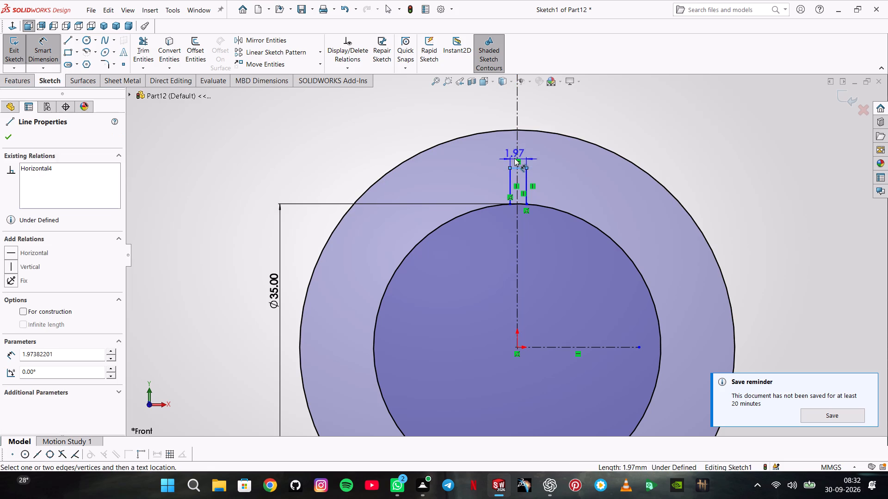
click(513, 152)
text(1.)
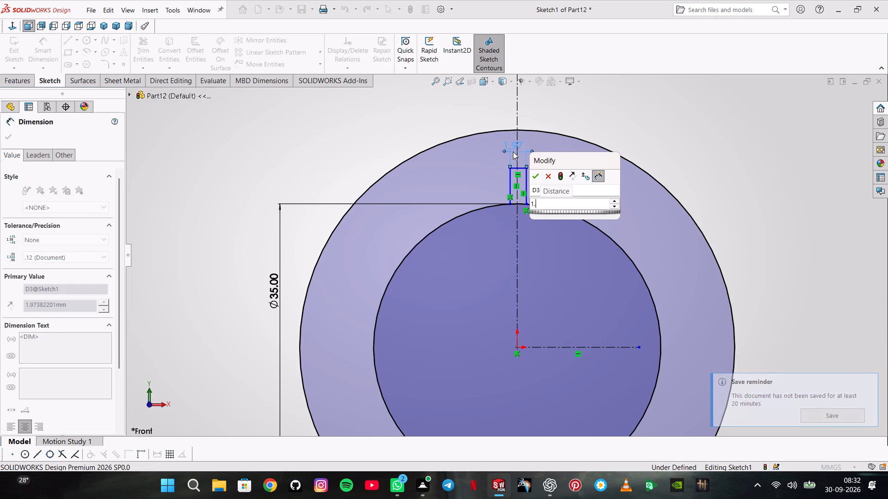
key(5)
key(Return)
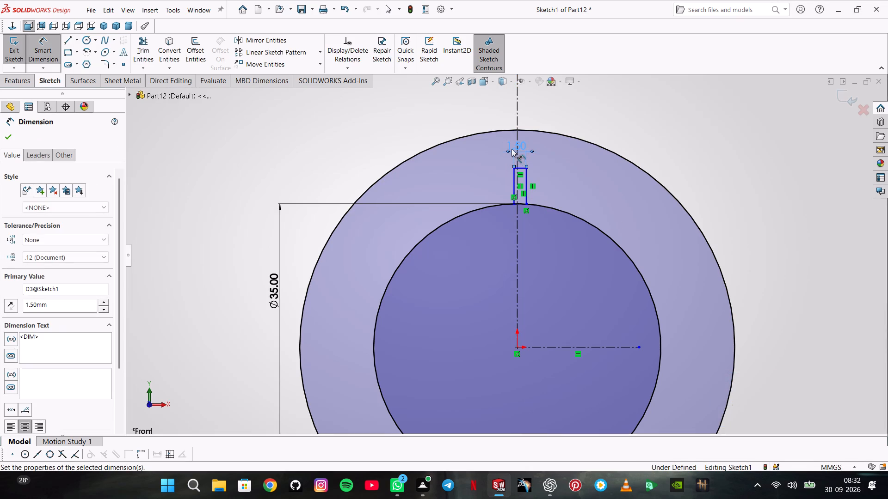
Dimension the notch's right side line 0.75 mm from the vertical centreline, entered as 1.5/2.
scroll(513, 176, down, 4)
ctrl+click(521, 203)
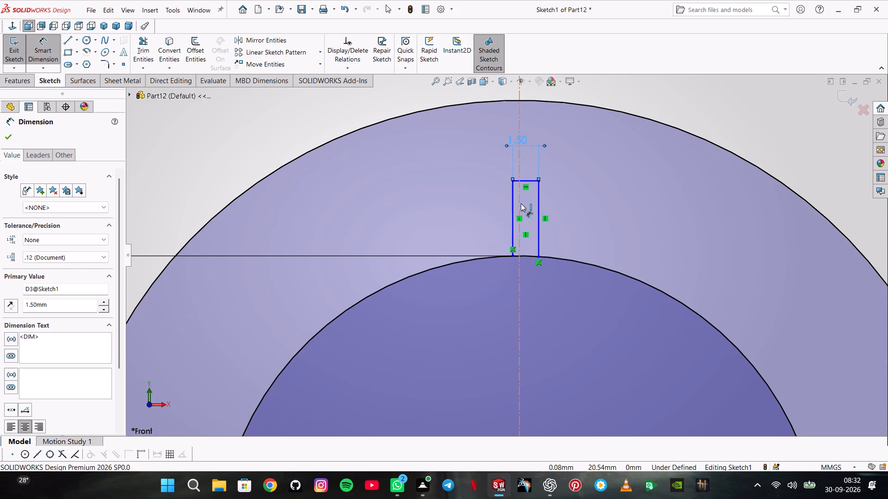
ctrl+click(541, 199)
click(539, 282)
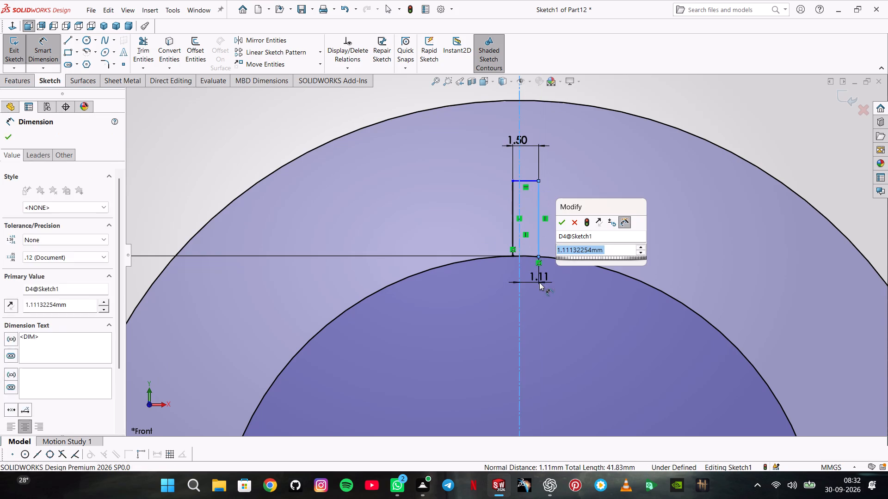
text(1.5/2)
key(Return)
scroll(528, 242, up, 3)
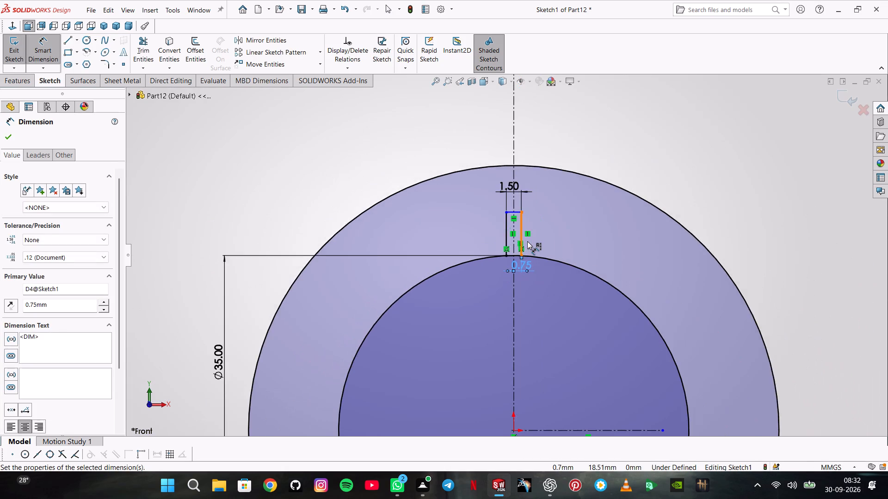
scroll(527, 241, up, 2)
key(Escape)
key(Escape)
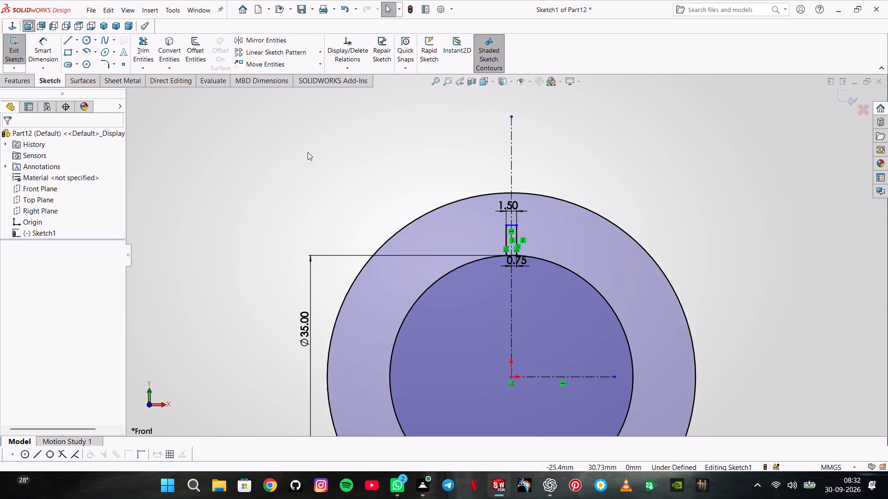
Trim away the inner circle's arc between the two side lines of the top notch.
click(136, 44)
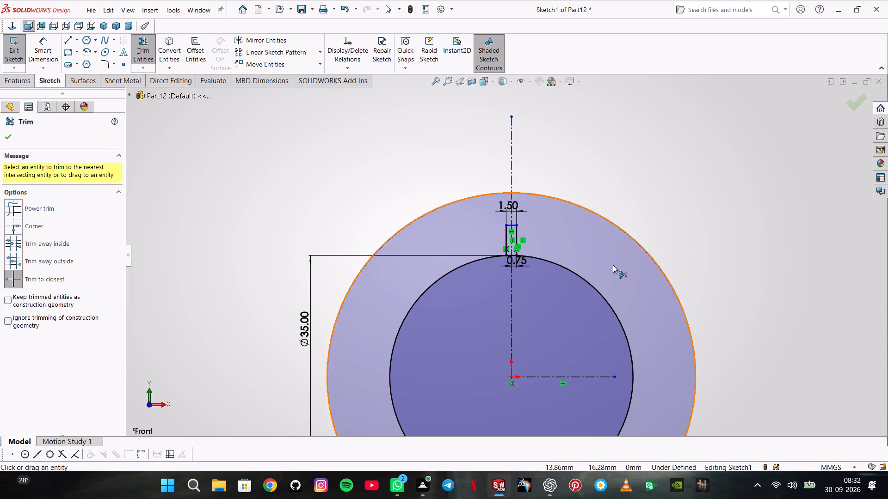
scroll(613, 265, down, 3)
click(421, 247)
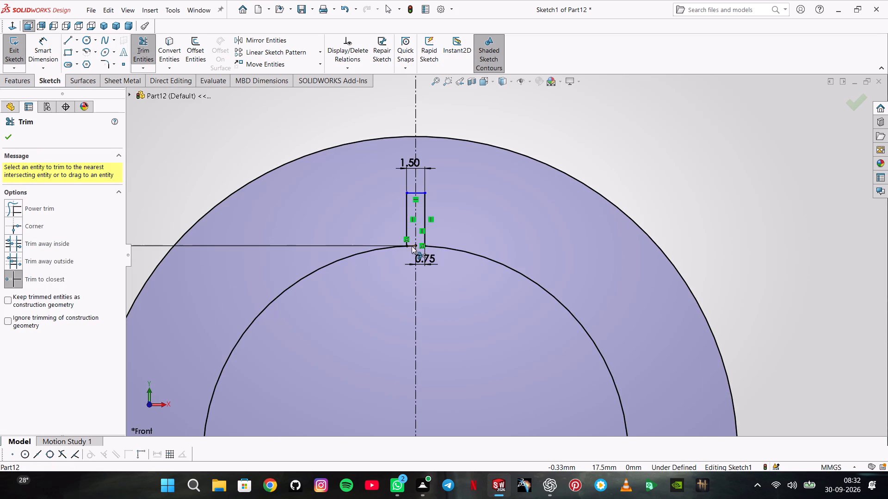
click(411, 246)
key(Escape)
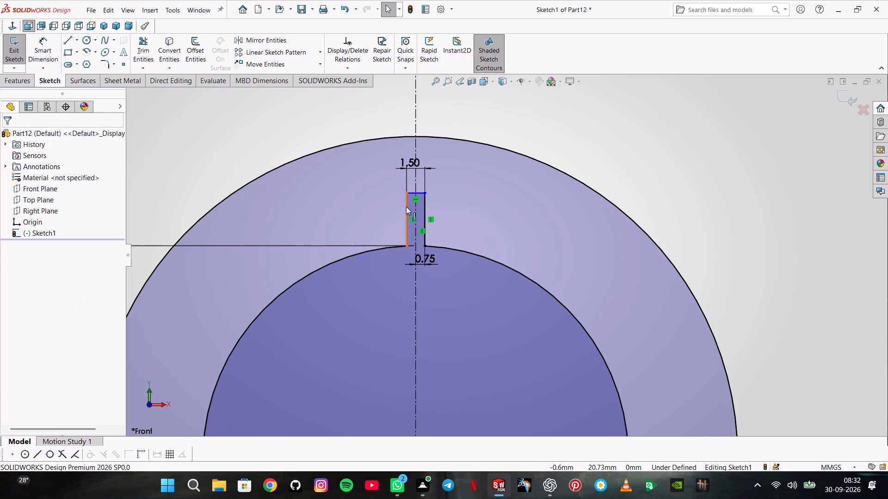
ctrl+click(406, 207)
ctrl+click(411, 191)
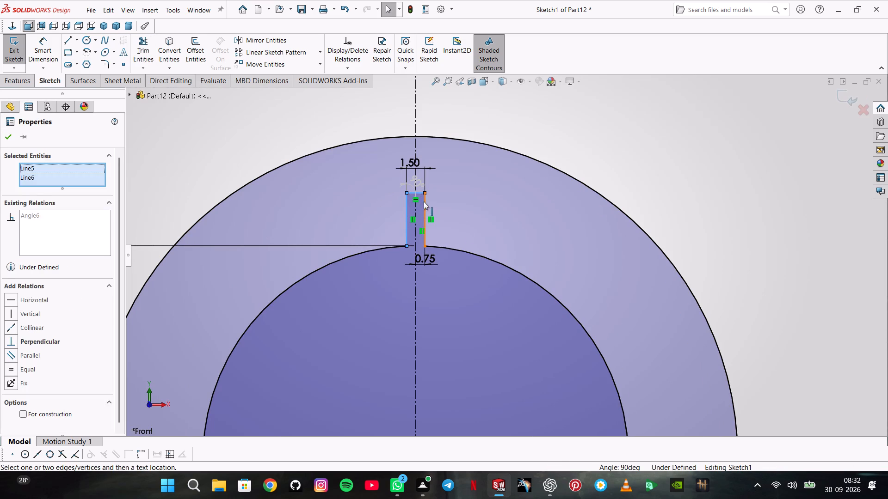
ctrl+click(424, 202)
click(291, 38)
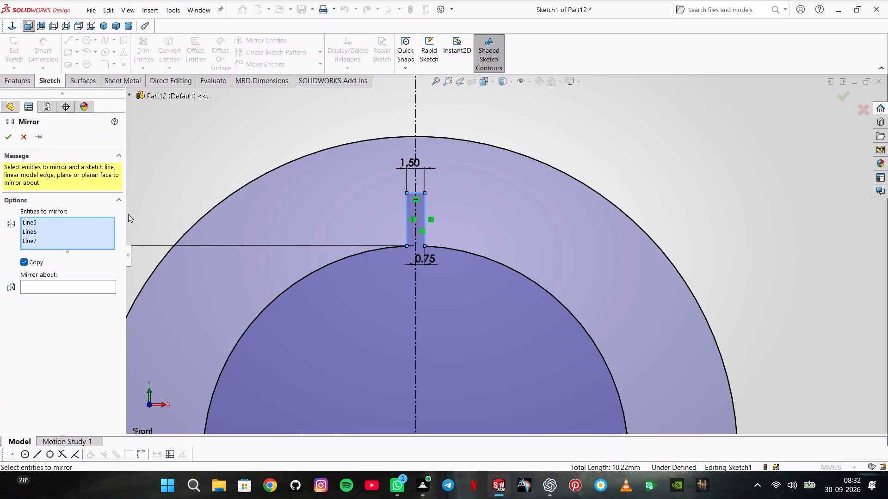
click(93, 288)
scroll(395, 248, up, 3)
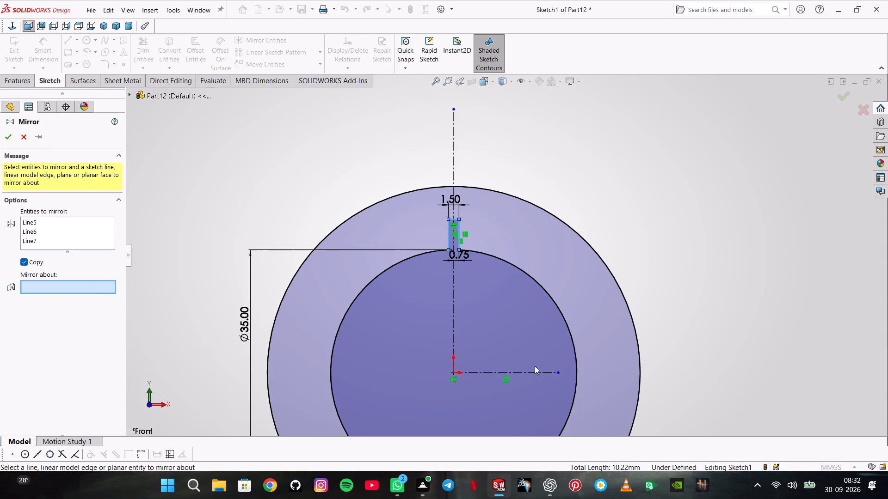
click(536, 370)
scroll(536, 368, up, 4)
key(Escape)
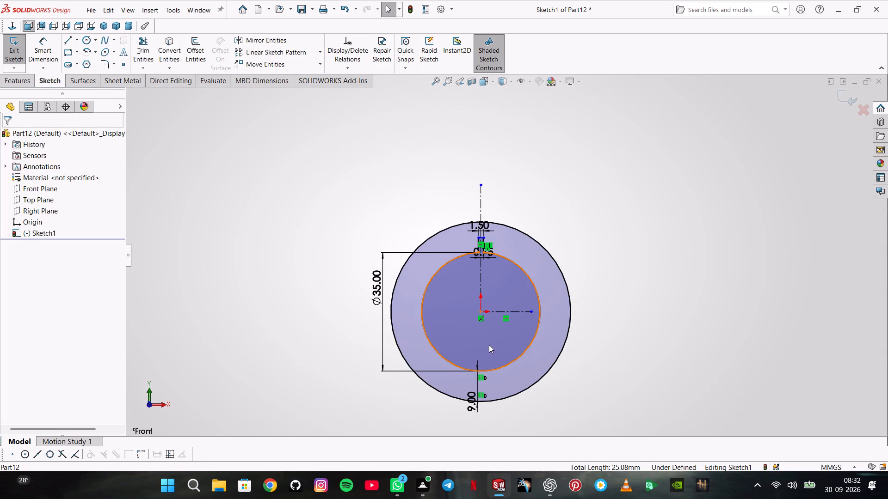
Mirror the three lines of the top notch about the horizontal centreline, keeping the originals.
click(259, 39)
scroll(513, 230, down, 4)
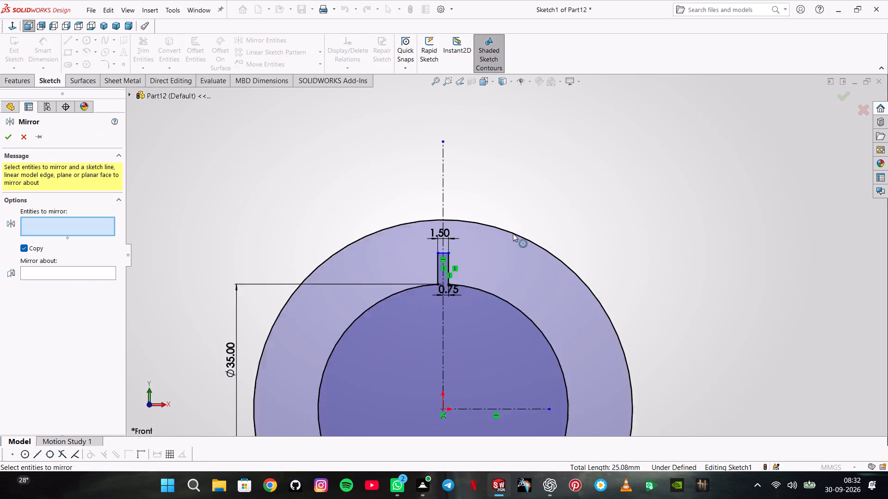
scroll(513, 233, down, 2)
click(400, 277)
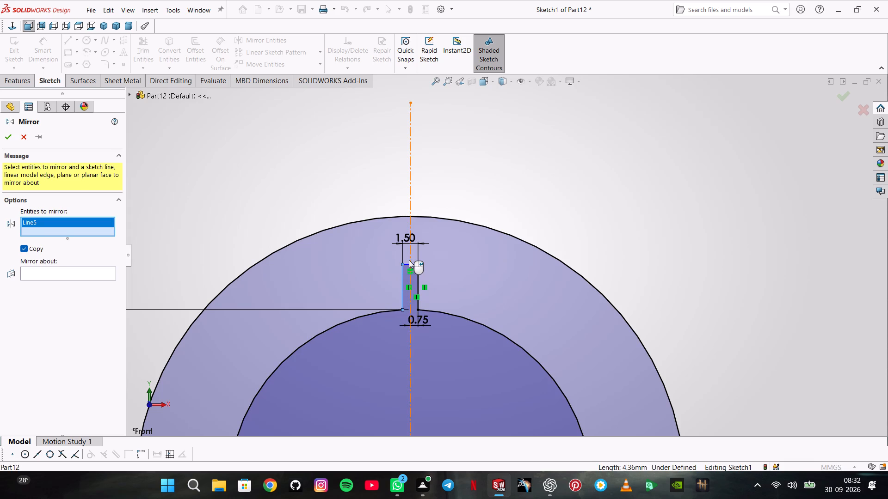
click(407, 263)
click(419, 275)
scroll(427, 279, up, 5)
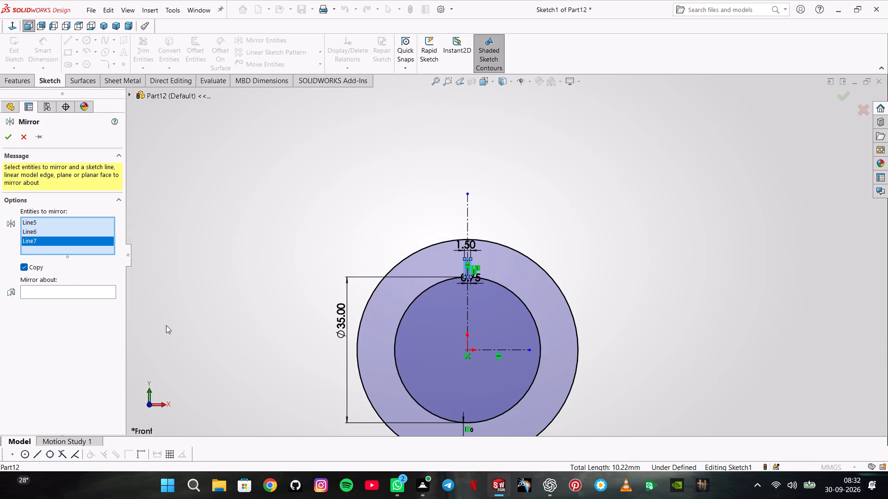
click(77, 297)
click(105, 297)
click(76, 288)
click(508, 344)
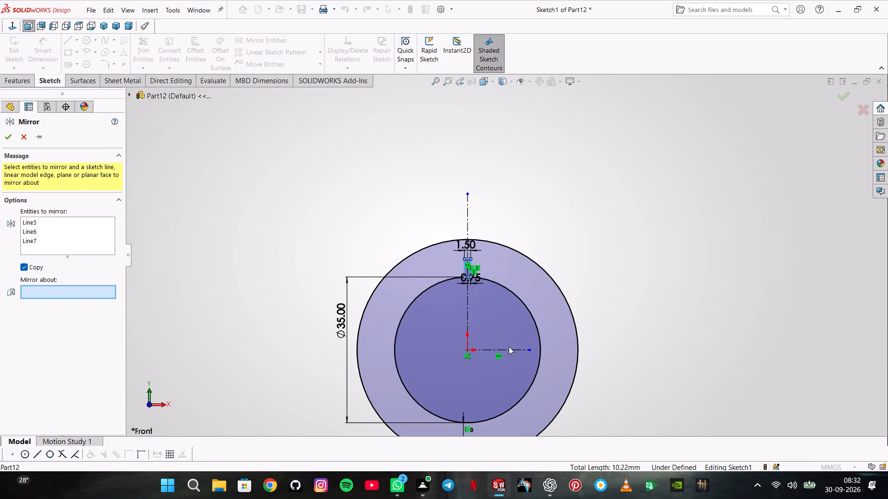
click(509, 347)
click(510, 348)
scroll(502, 363, up, 2)
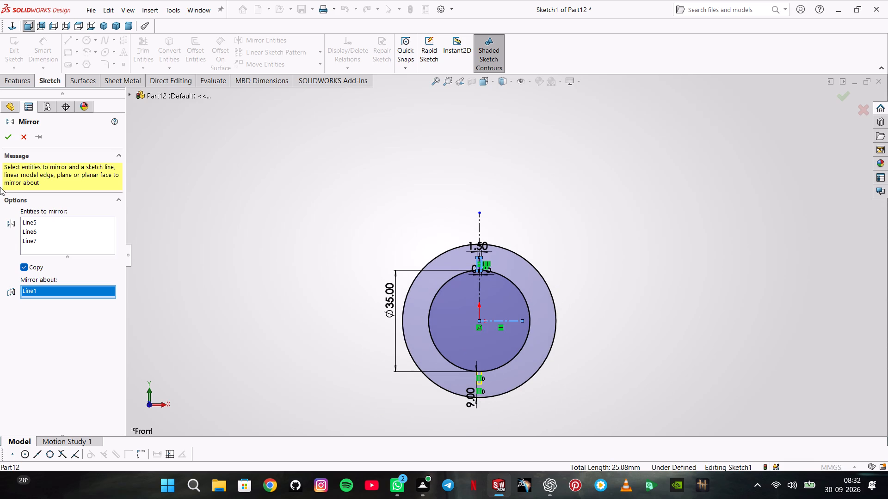
click(10, 142)
Trim away the inner circle's arc between the side lines of the mirrored bottom notch.
click(138, 49)
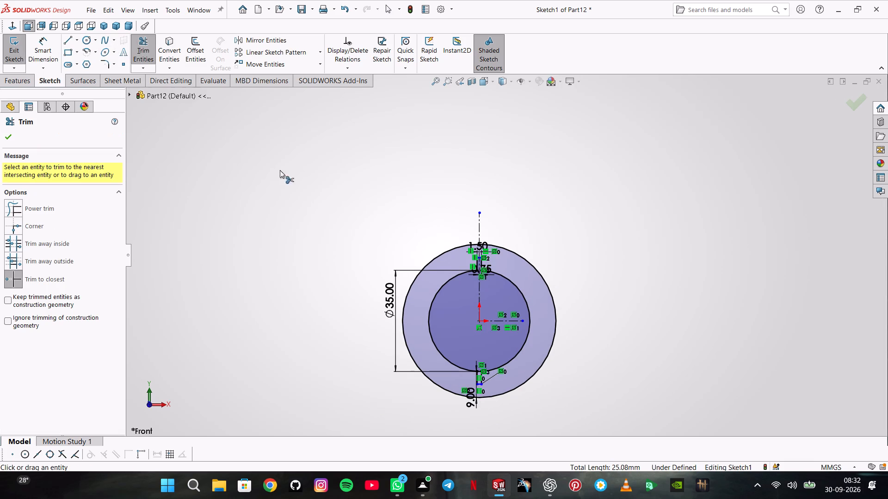
scroll(434, 301, down, 4)
scroll(530, 435, down, 3)
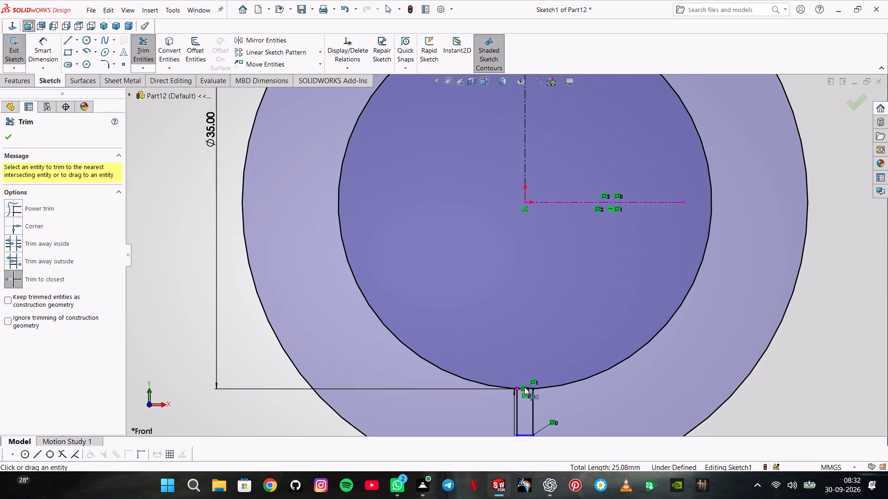
scroll(524, 387, down, 5)
click(528, 341)
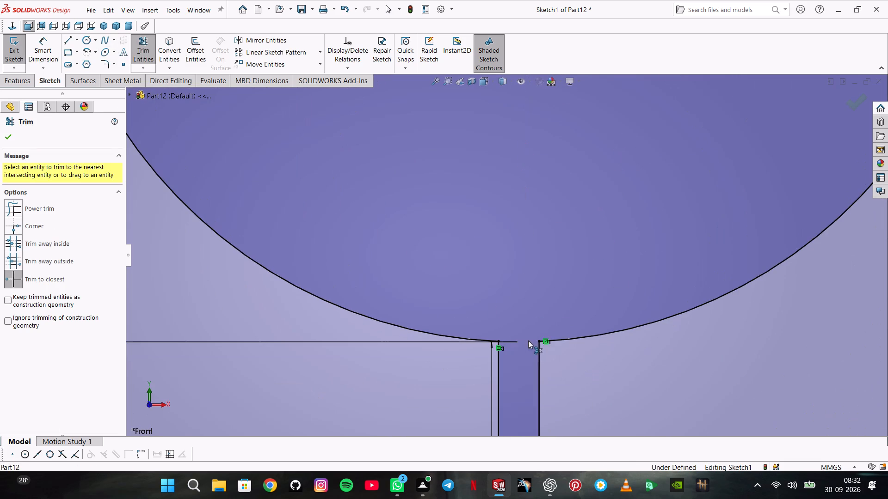
scroll(514, 333, up, 4)
key(Escape)
scroll(496, 183, up, 3)
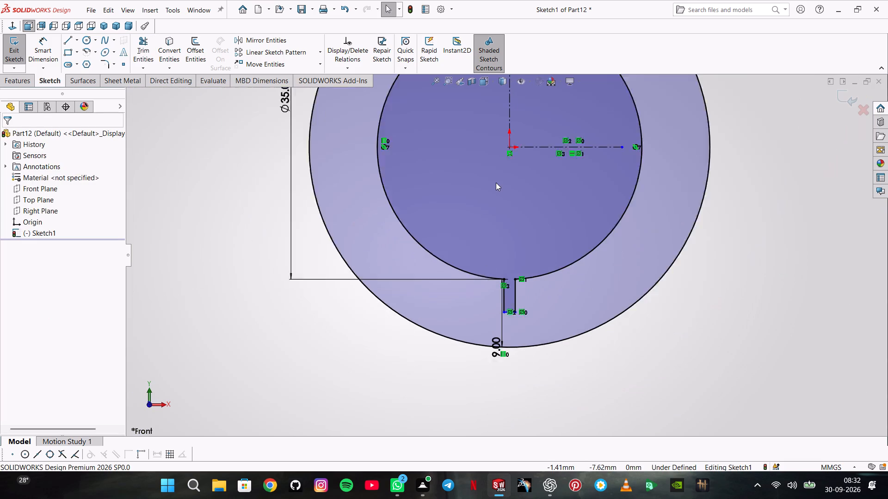
scroll(496, 183, up, 1)
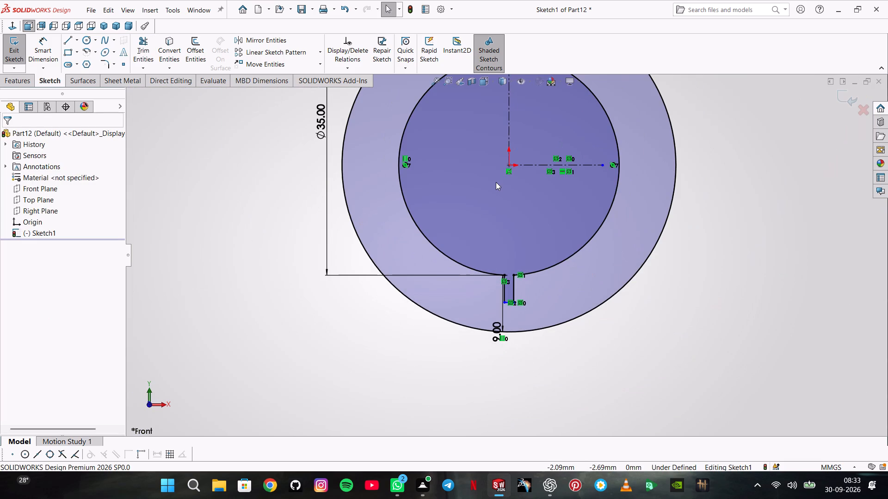
Make the bottom notch's short horizontal end line tangent to the outer circle.
scroll(511, 295, down, 1)
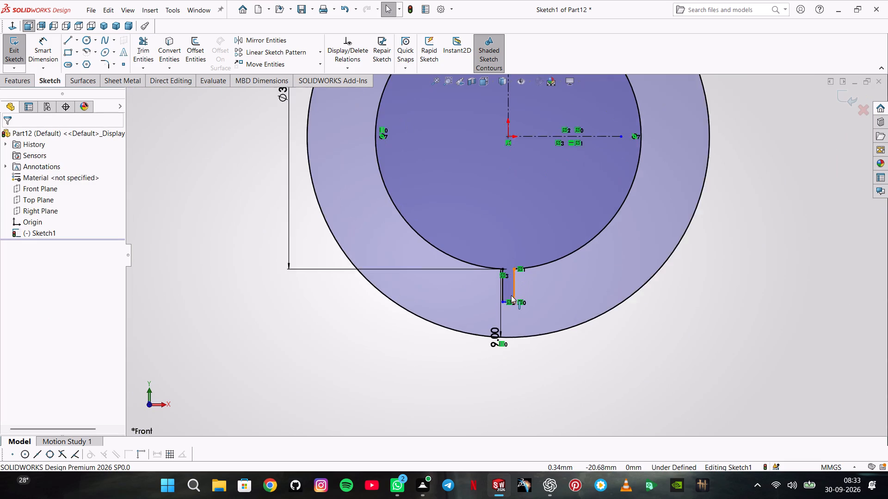
scroll(511, 295, down, 2)
key(Escape)
key(Escape)
key(Escape)
click(510, 299)
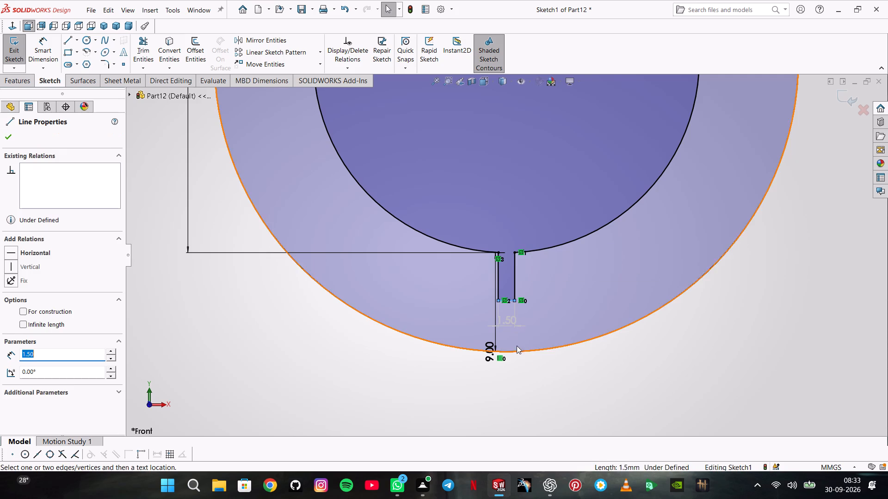
ctrl+click(513, 352)
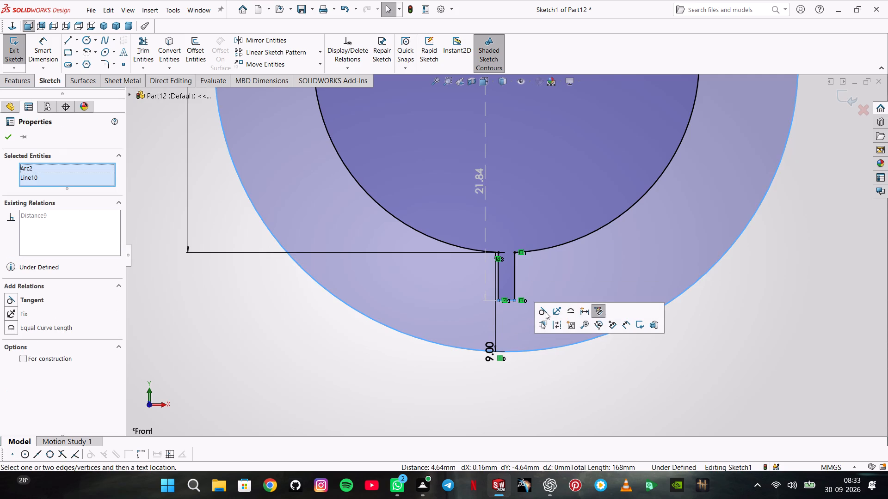
click(545, 311)
key(Escape)
scroll(511, 346, down, 2)
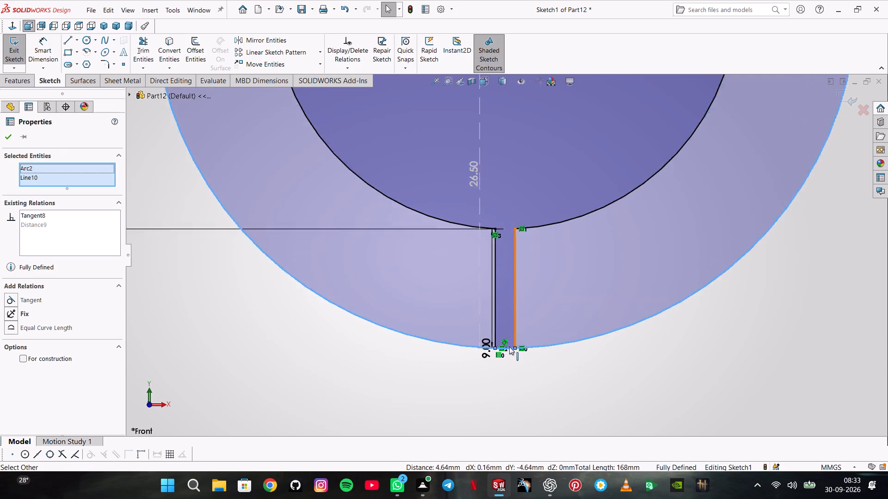
scroll(509, 347, down, 2)
scroll(483, 319, down, 6)
key(Escape)
Trim away the outer circle's arc between the bottom notch's sides and the notch's horizontal end line.
scroll(538, 310, down, 7)
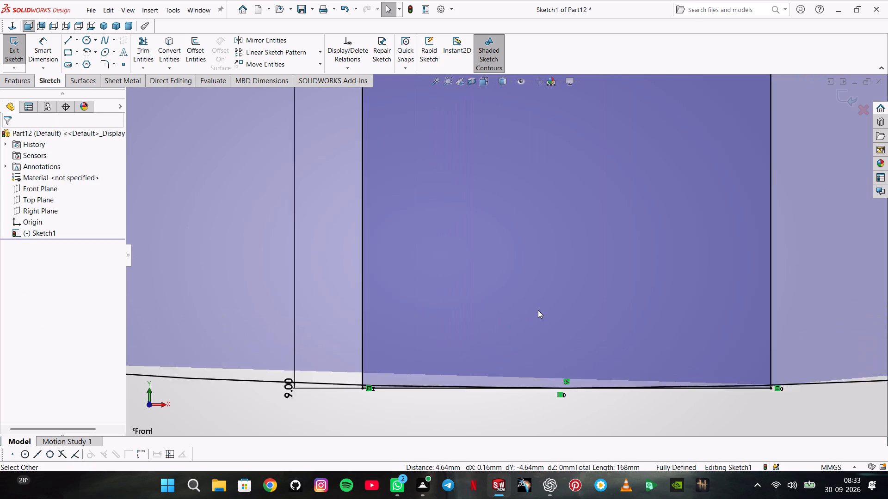
scroll(538, 310, down, 2)
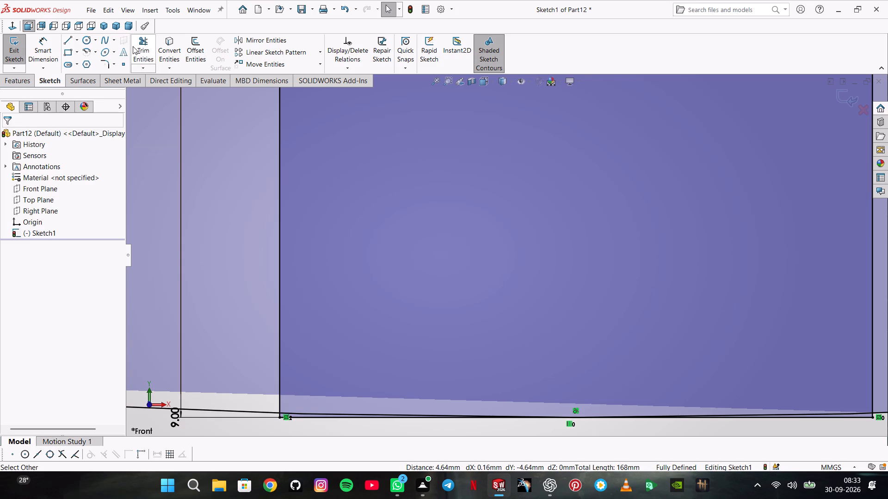
click(133, 46)
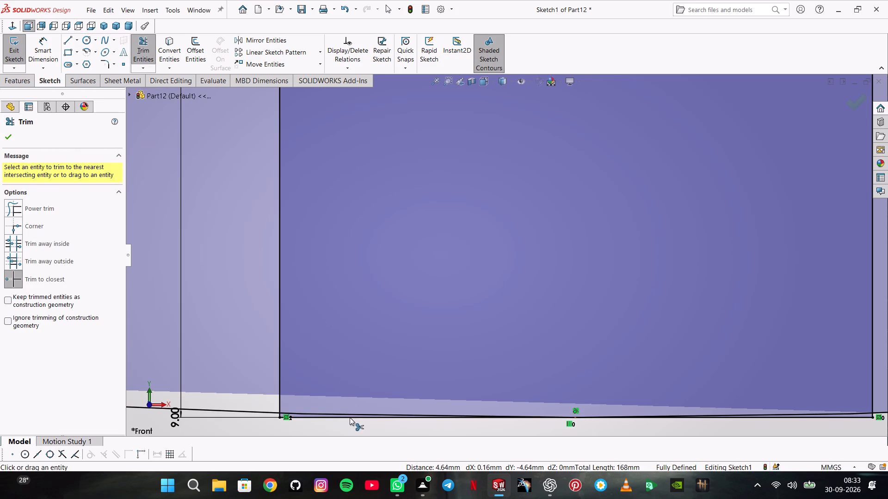
click(351, 414)
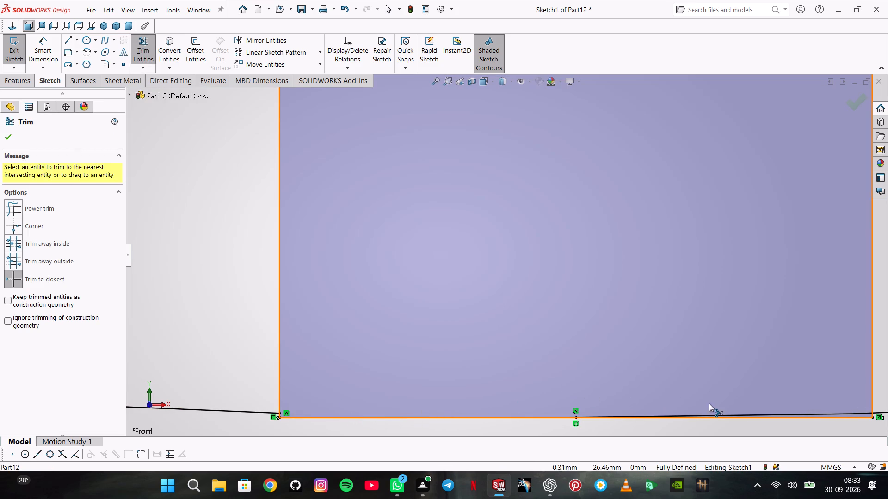
click(814, 413)
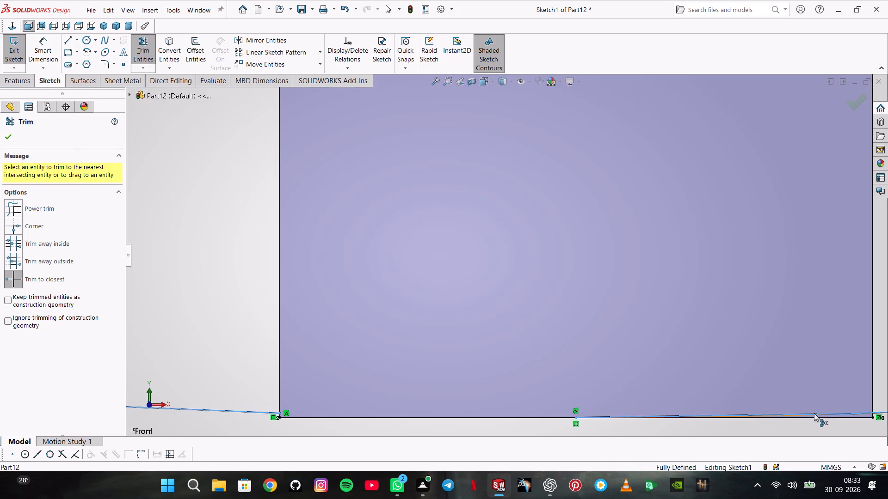
click(778, 419)
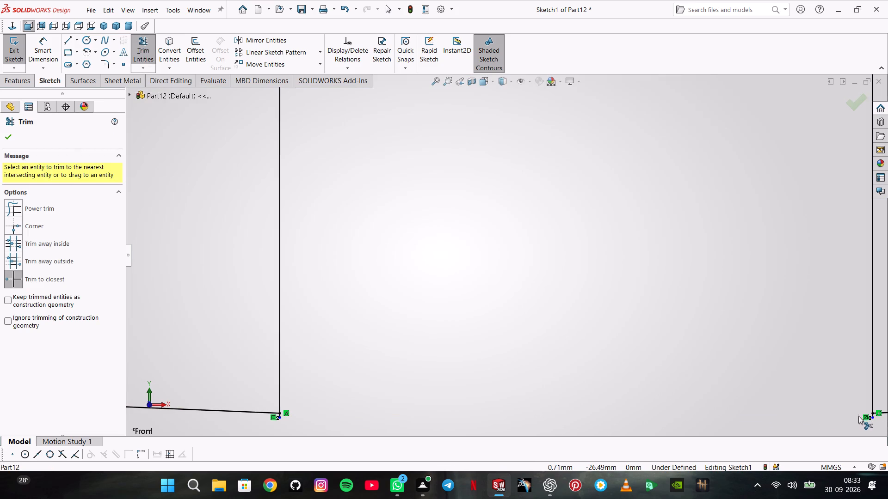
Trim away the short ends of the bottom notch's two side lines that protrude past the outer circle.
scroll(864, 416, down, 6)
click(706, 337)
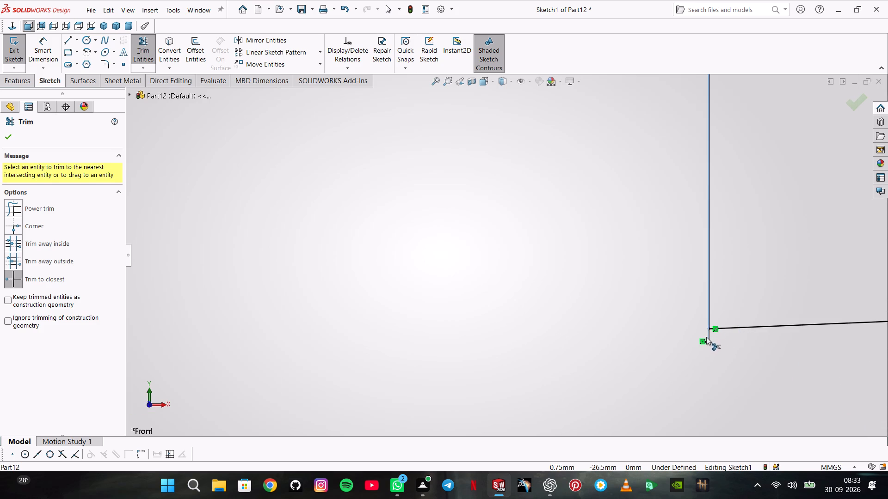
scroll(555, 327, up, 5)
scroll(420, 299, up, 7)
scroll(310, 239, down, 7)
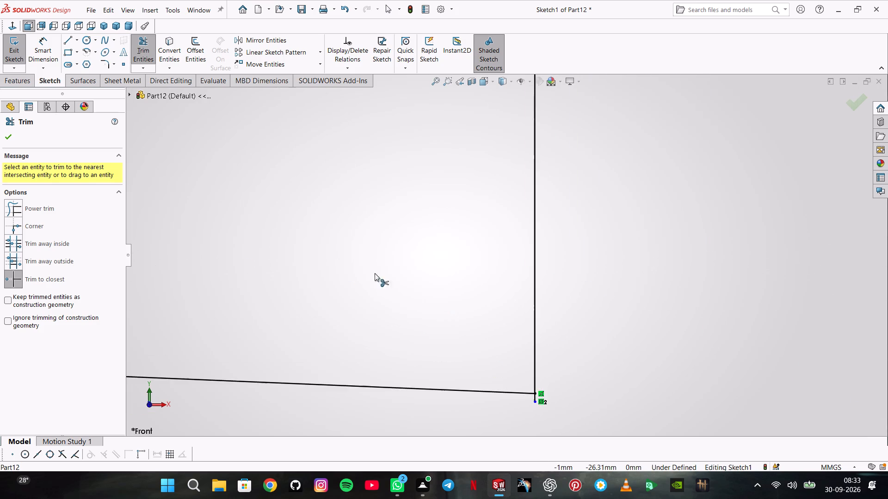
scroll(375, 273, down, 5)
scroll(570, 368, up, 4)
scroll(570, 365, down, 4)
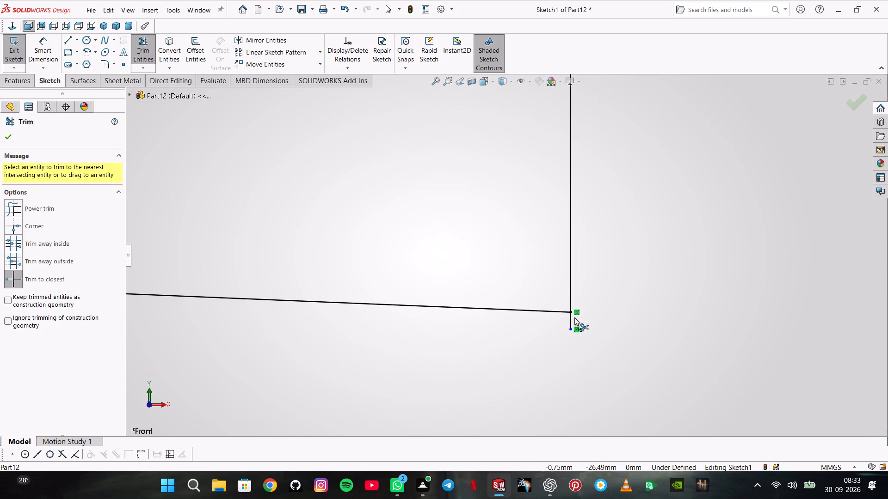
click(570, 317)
Examine the bottom gap and the top notch where they meet the inner and outer circles.
scroll(592, 287, up, 11)
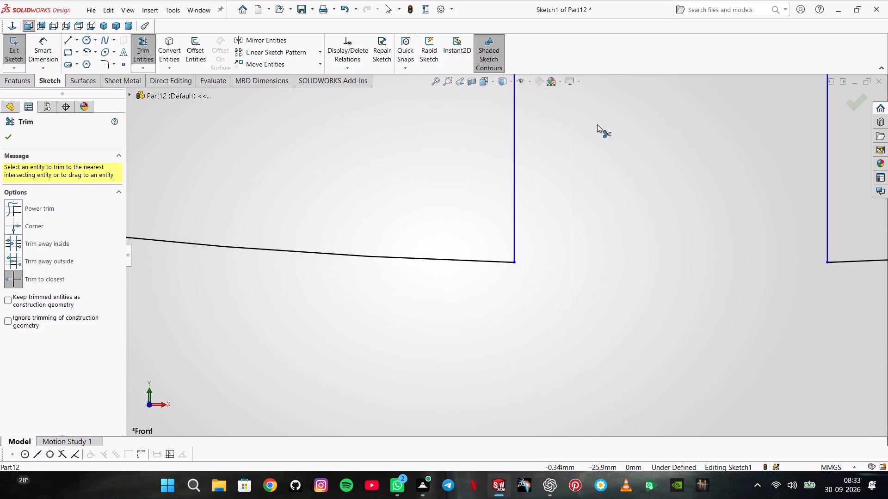
scroll(597, 124, up, 10)
scroll(553, 101, up, 3)
scroll(495, 116, down, 4)
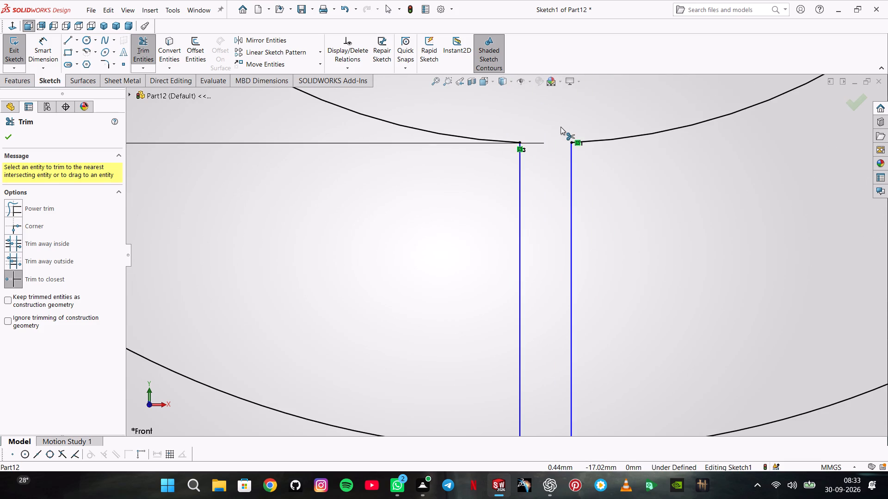
scroll(561, 127, down, 6)
scroll(554, 147, up, 14)
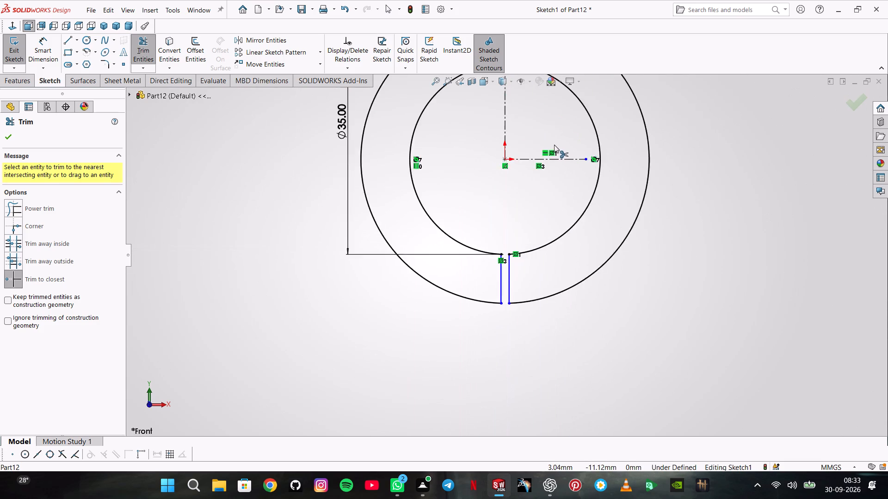
scroll(554, 145, up, 6)
scroll(505, 138, down, 10)
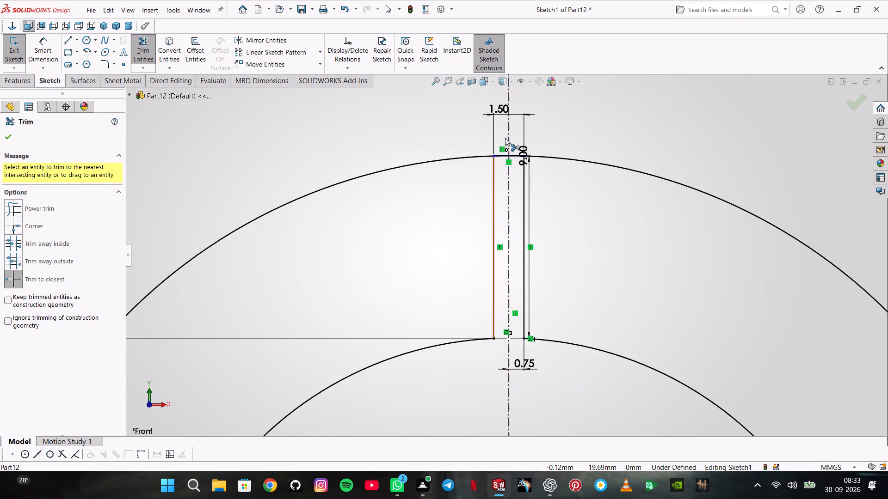
scroll(515, 138, up, 8)
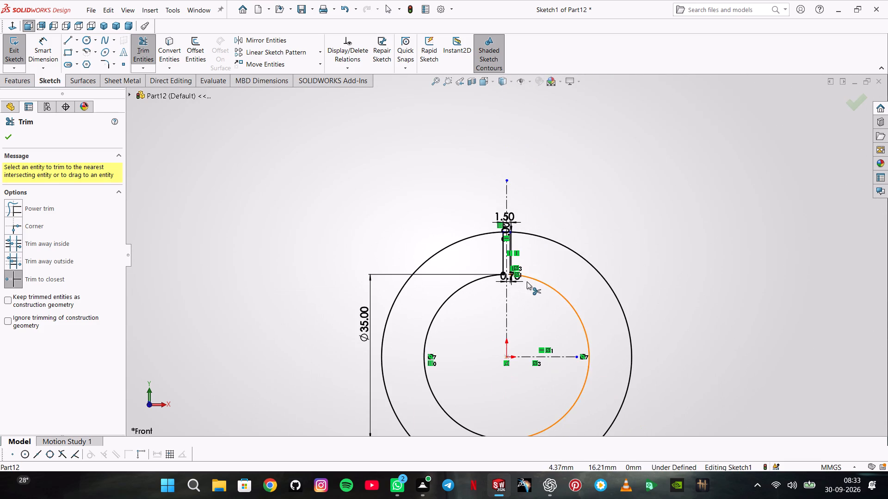
Undo the trims at the bottom notch and the tangent relation between its end line and the outer circle.
key(ctrl+z)
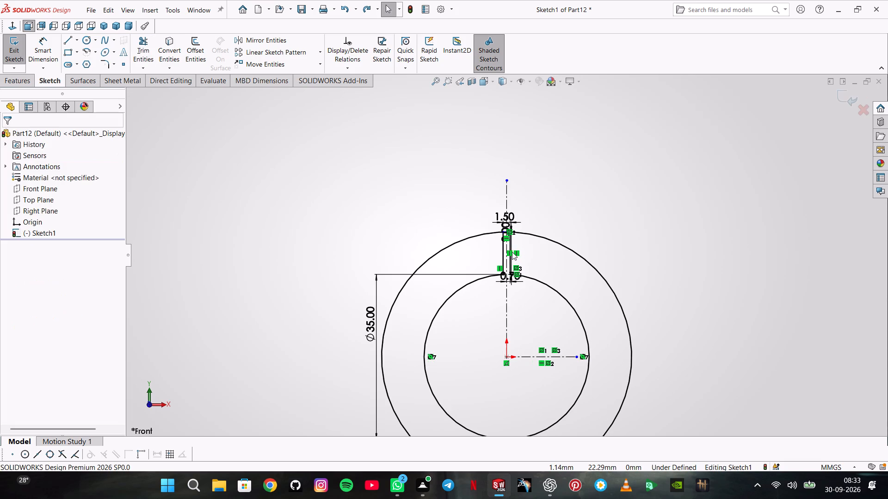
key(ctrl+z)
key(ctrl+z)
key(ctrl+z)
key(ctrl+z)
key(ctrl+z)
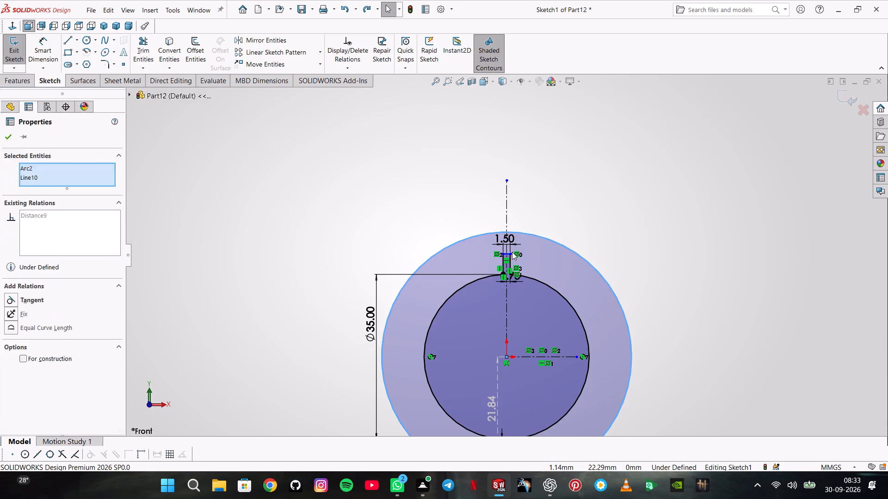
key(ctrl+z)
scroll(527, 279, up, 4)
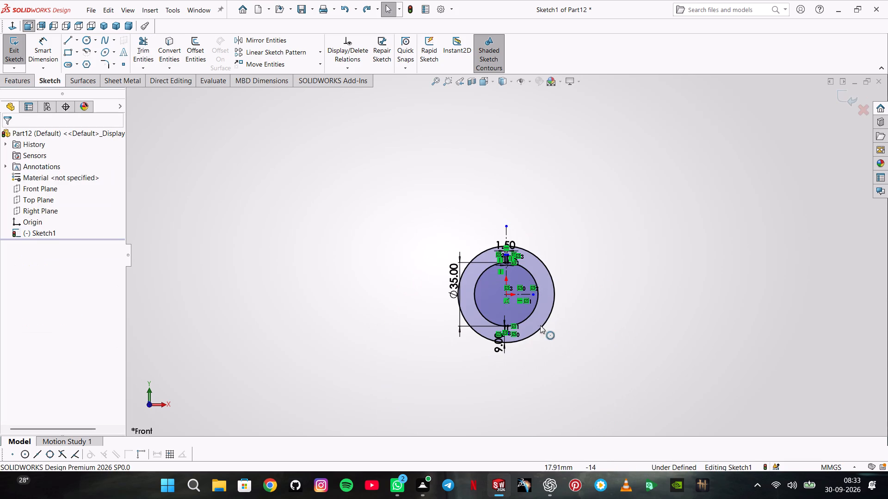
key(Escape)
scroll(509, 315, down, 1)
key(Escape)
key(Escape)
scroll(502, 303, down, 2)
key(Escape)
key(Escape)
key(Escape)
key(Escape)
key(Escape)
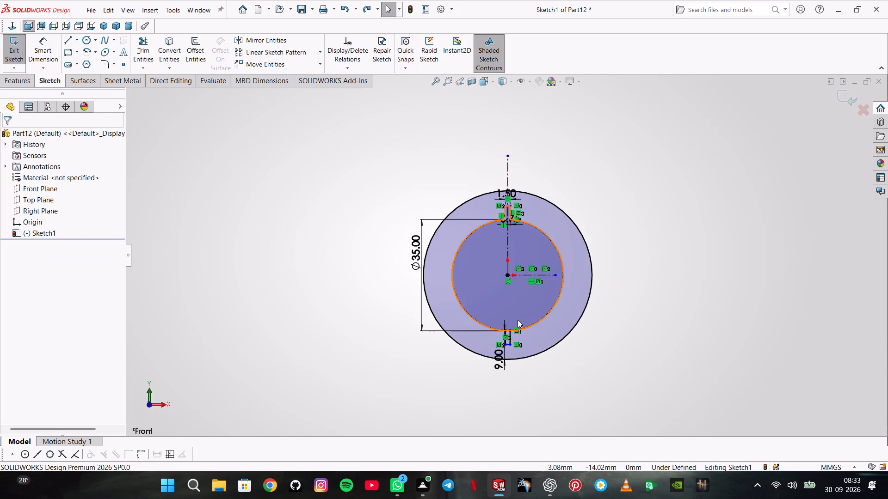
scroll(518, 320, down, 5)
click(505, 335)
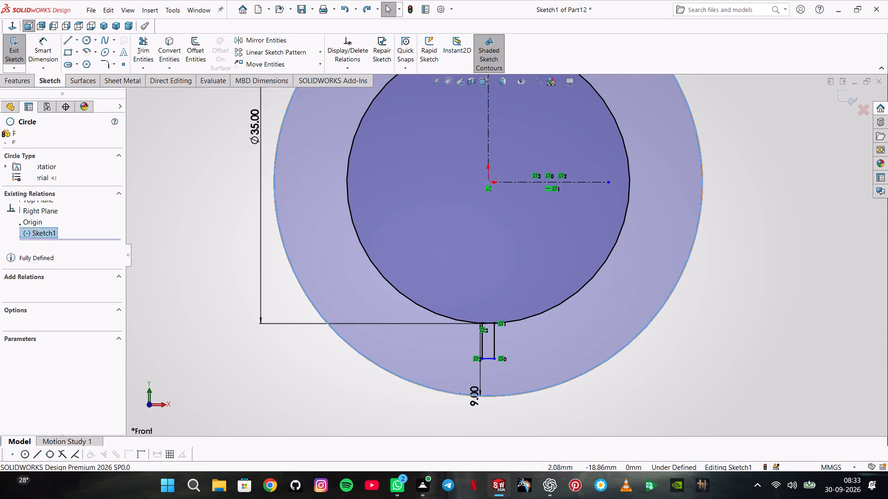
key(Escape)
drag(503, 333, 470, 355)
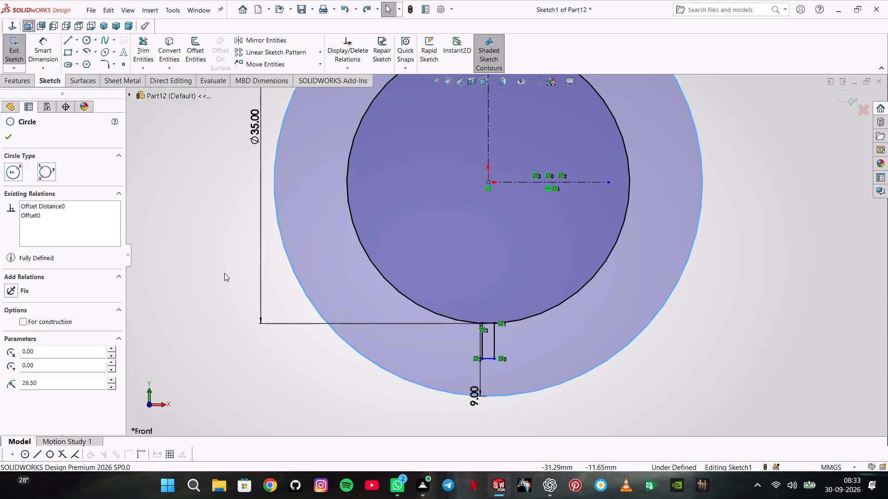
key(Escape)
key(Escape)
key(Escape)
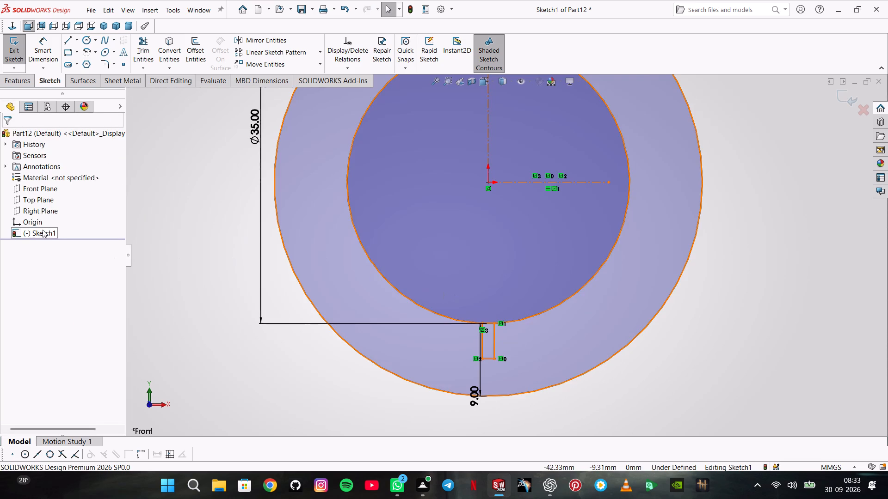
Undo the mirroring that placed the notch lines at the bottom of the ring.
key(ctrl+z)
key(ctrl+z)
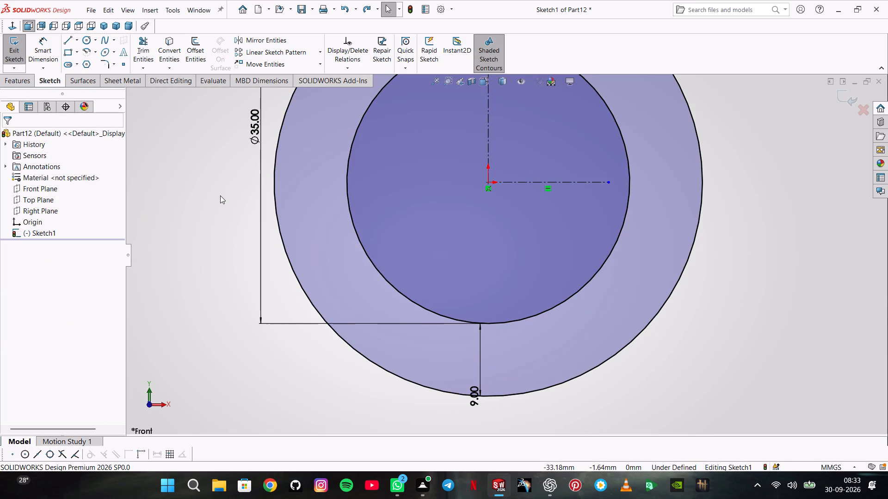
Draw a vertical centreline about 30 mm long from the origin down past the bottom of the outer circle.
click(80, 41)
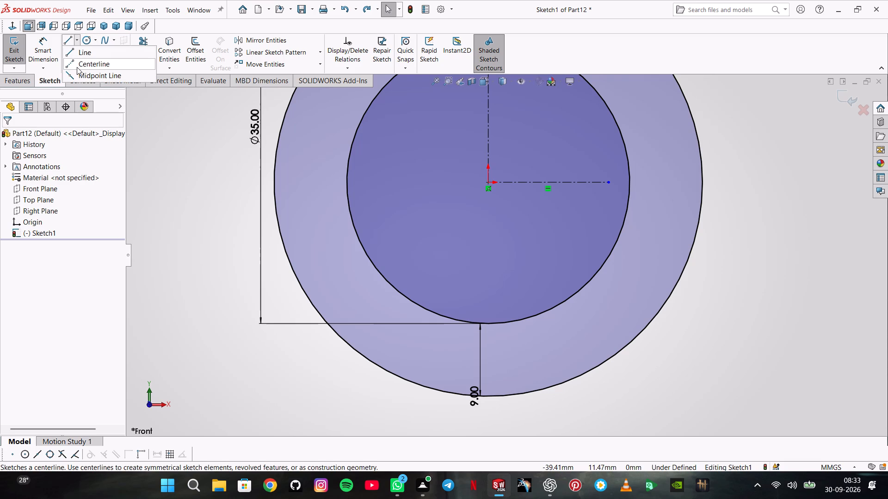
click(77, 66)
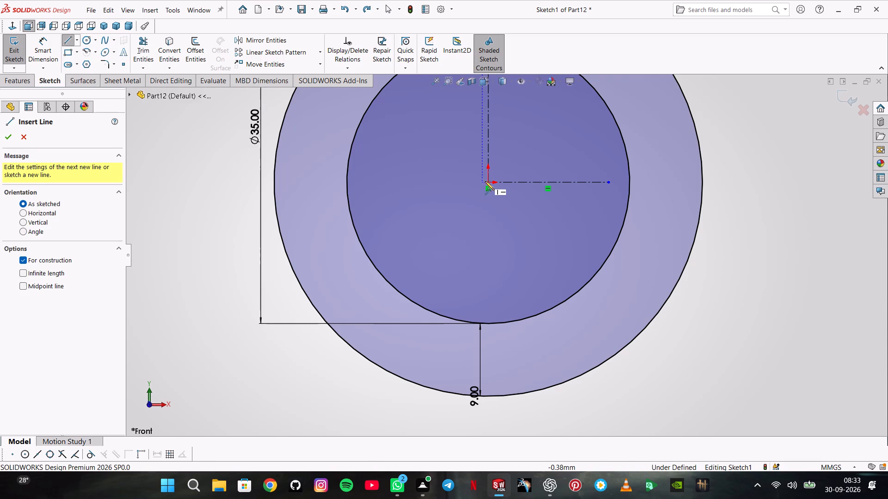
click(490, 182)
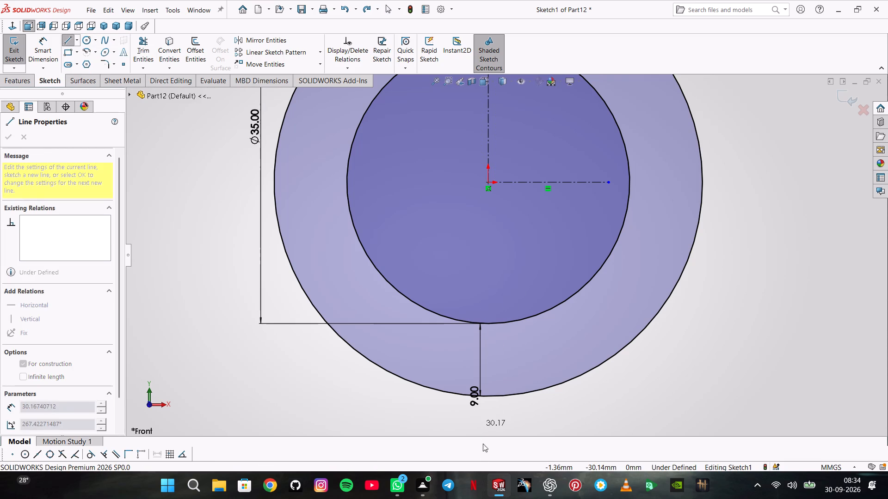
click(489, 423)
double_click(502, 413)
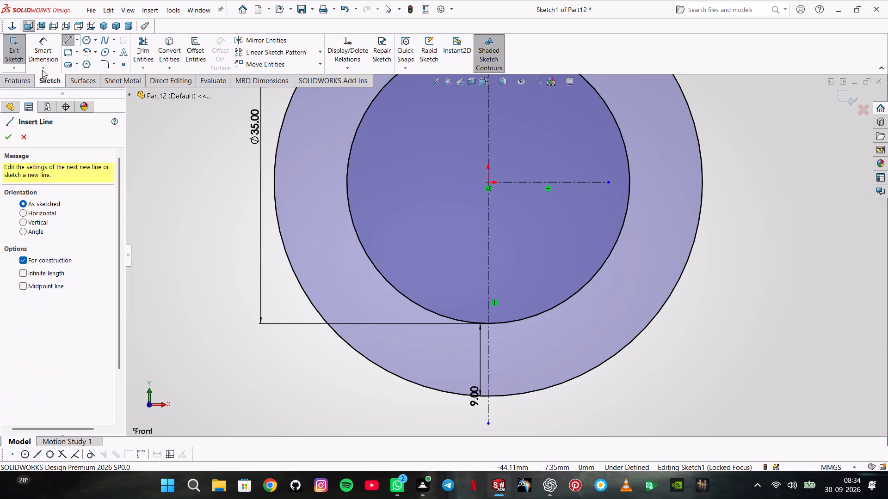
Sketch a three-line bottom notch around the vertical centreline, about 1.5 mm wide and 9 mm long, from inner to outer circle.
click(67, 42)
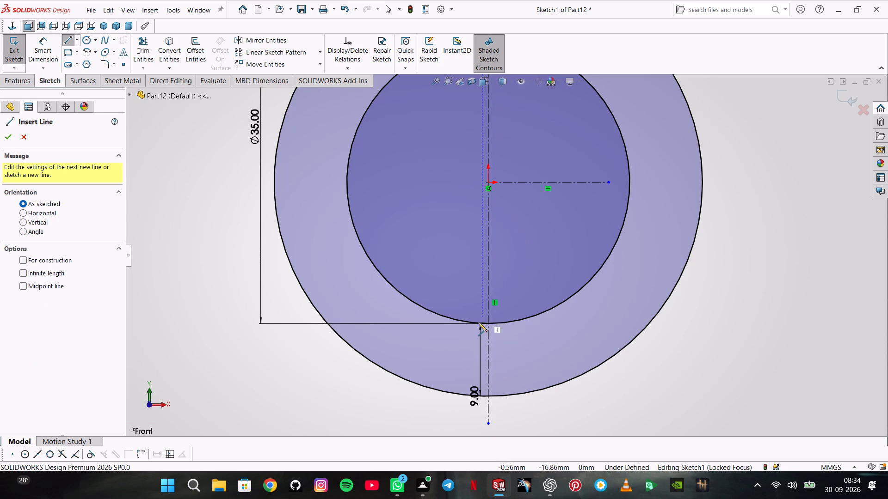
scroll(478, 323, down, 4)
click(494, 304)
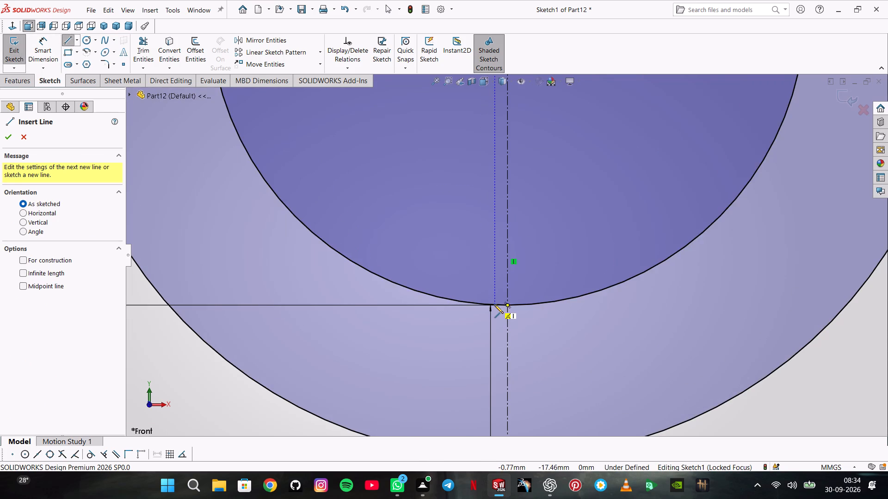
scroll(502, 348, up, 4)
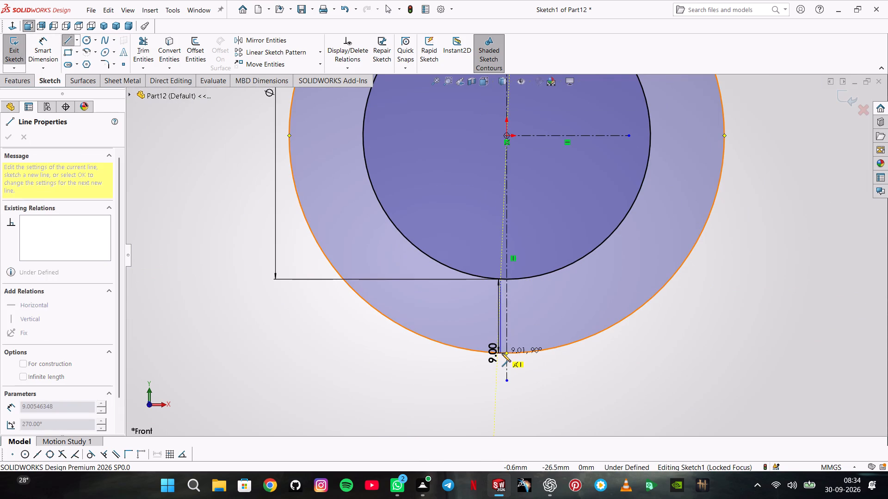
click(502, 353)
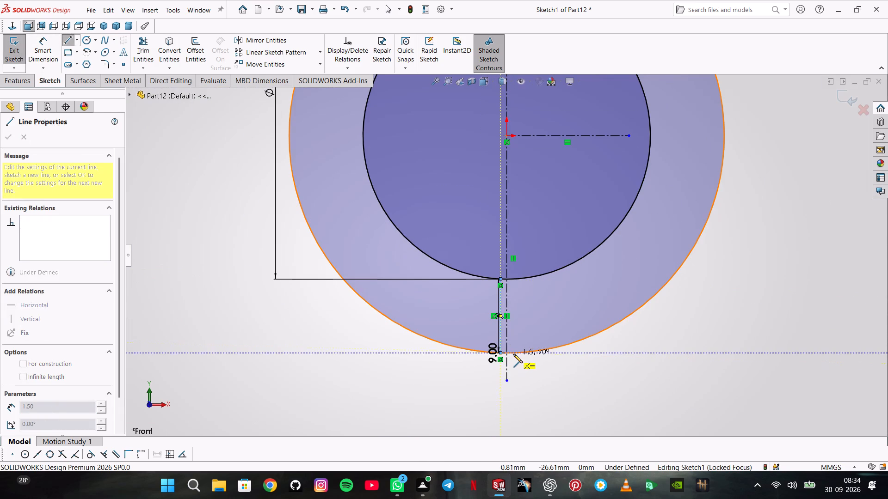
click(513, 352)
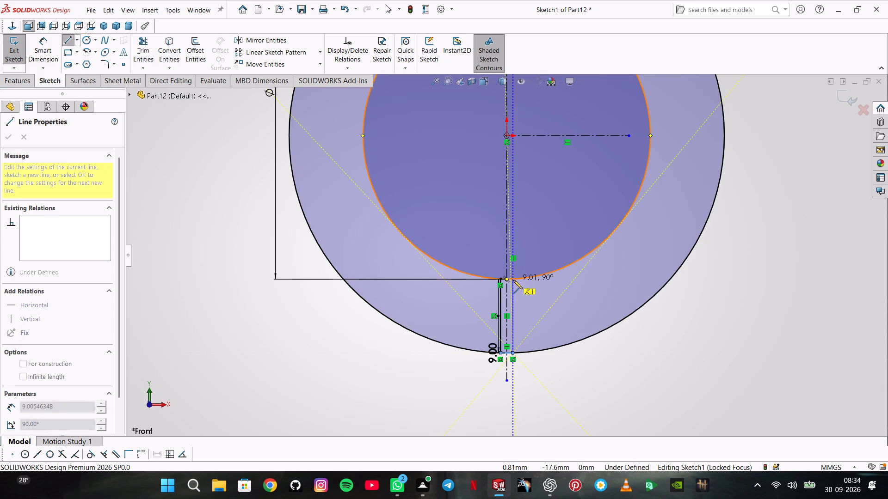
click(514, 280)
double_click(529, 290)
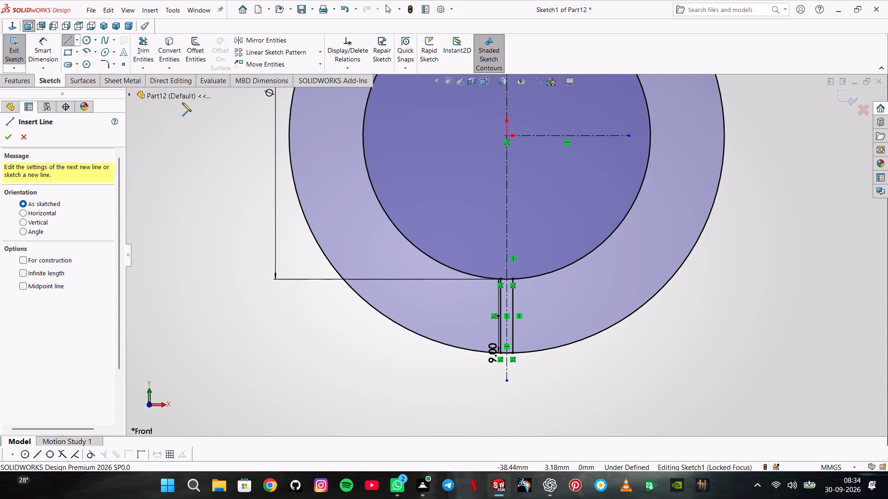
Add a driven dimension between the lower vertical centreline and the bottom notch's right side line.
click(47, 59)
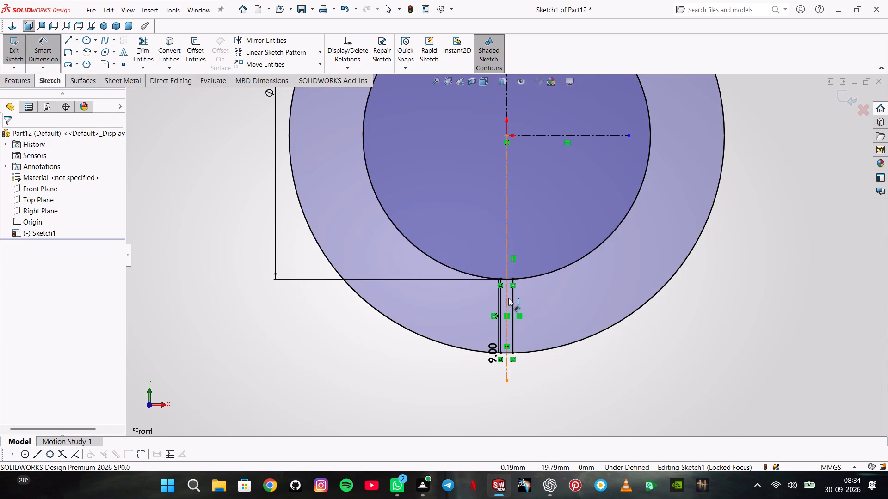
click(508, 298)
click(514, 296)
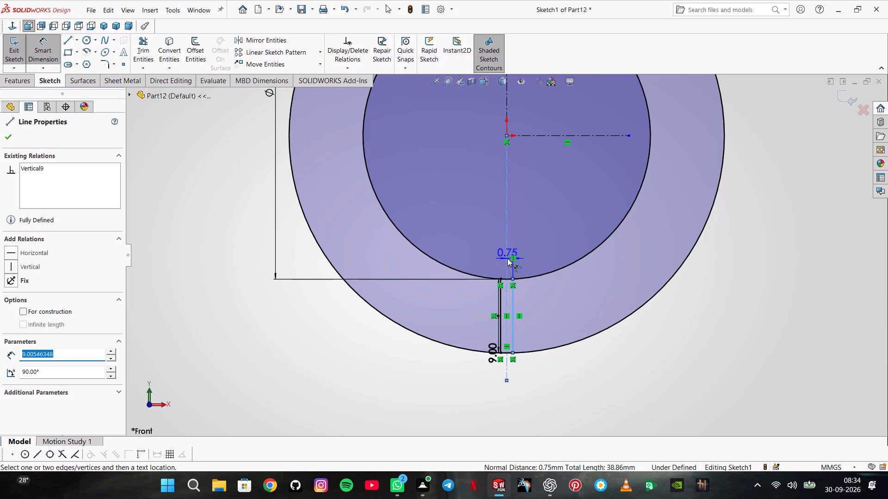
click(507, 258)
click(500, 233)
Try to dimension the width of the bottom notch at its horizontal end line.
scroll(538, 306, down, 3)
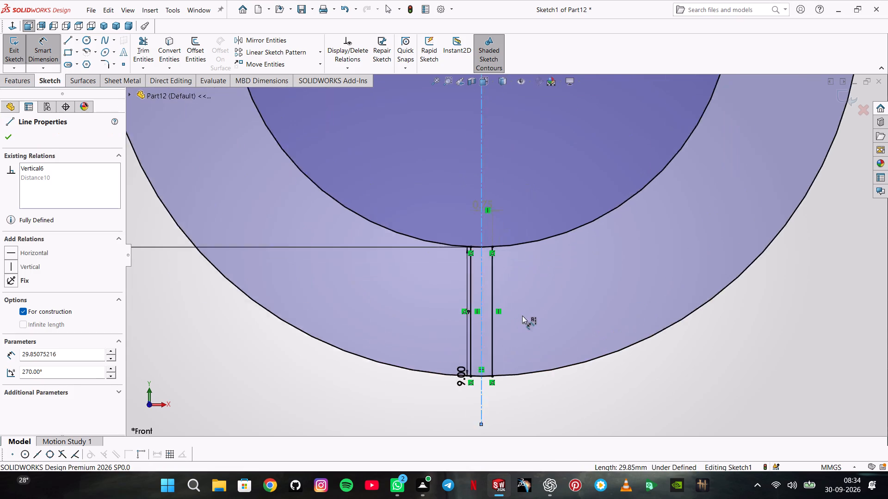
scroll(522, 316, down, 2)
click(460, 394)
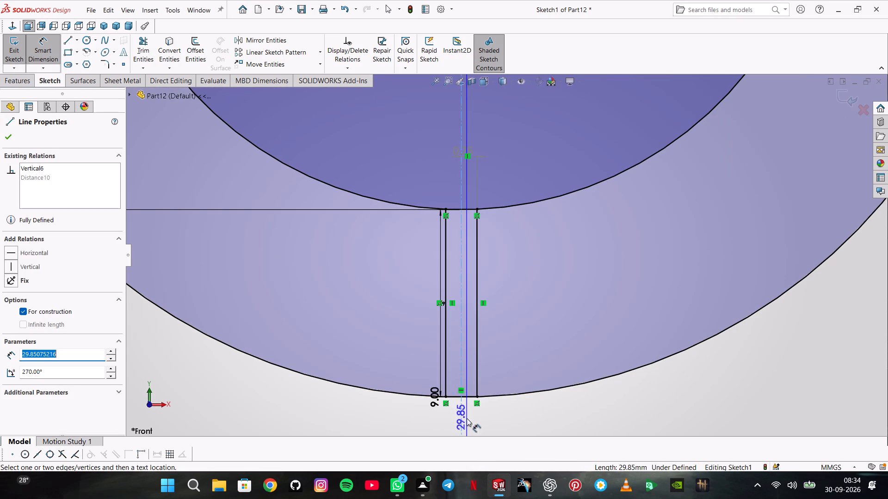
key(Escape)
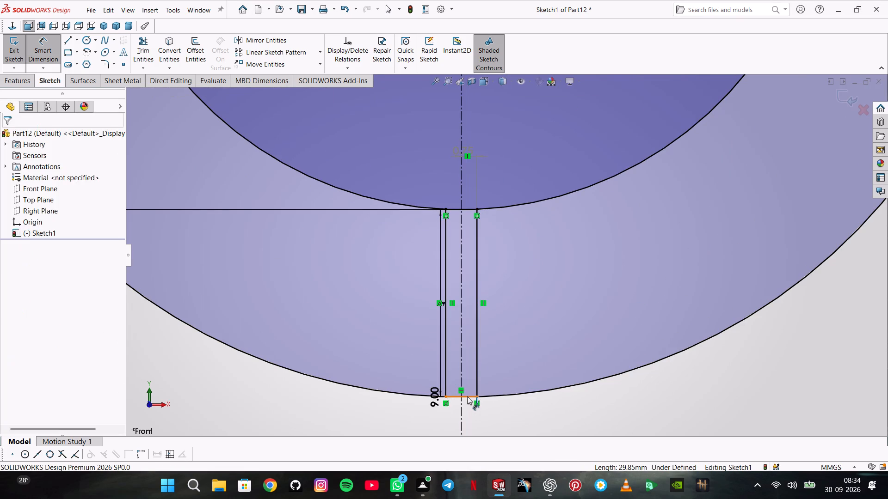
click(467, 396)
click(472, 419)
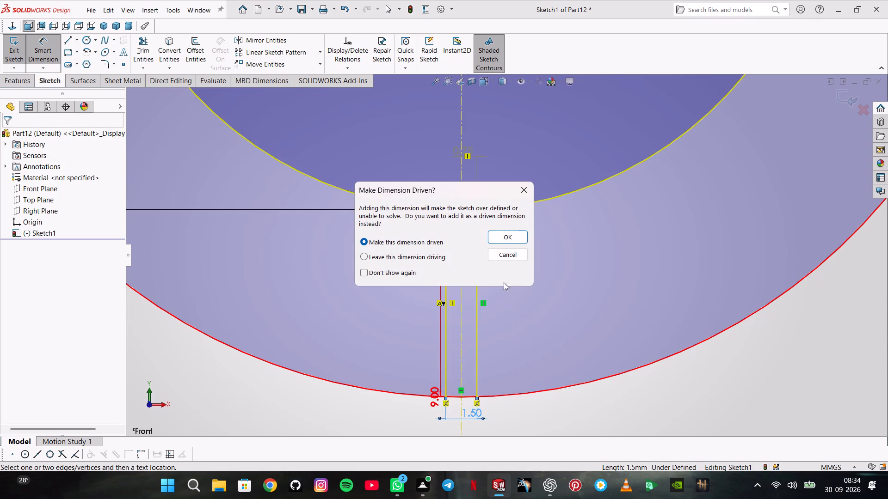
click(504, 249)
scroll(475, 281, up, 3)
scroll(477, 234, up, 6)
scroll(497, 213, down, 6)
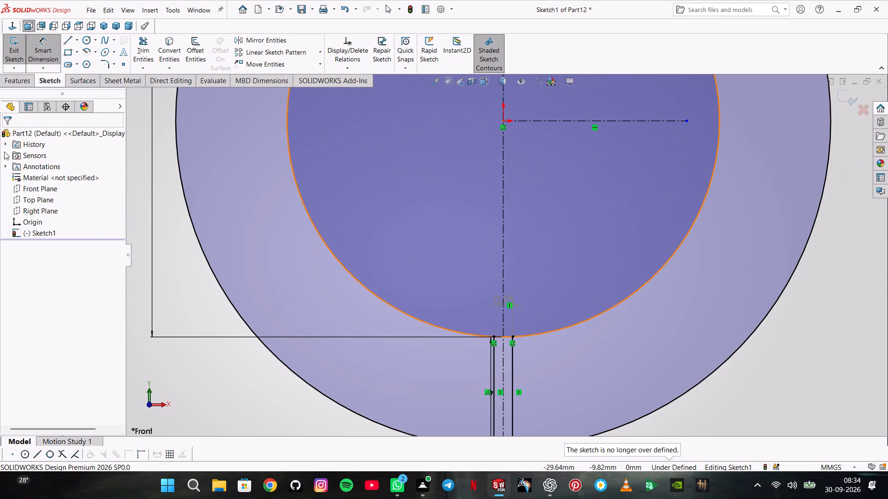
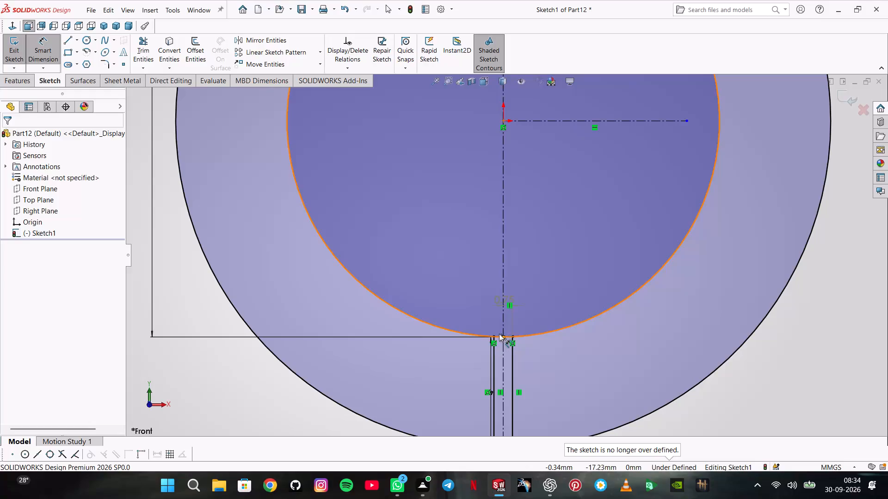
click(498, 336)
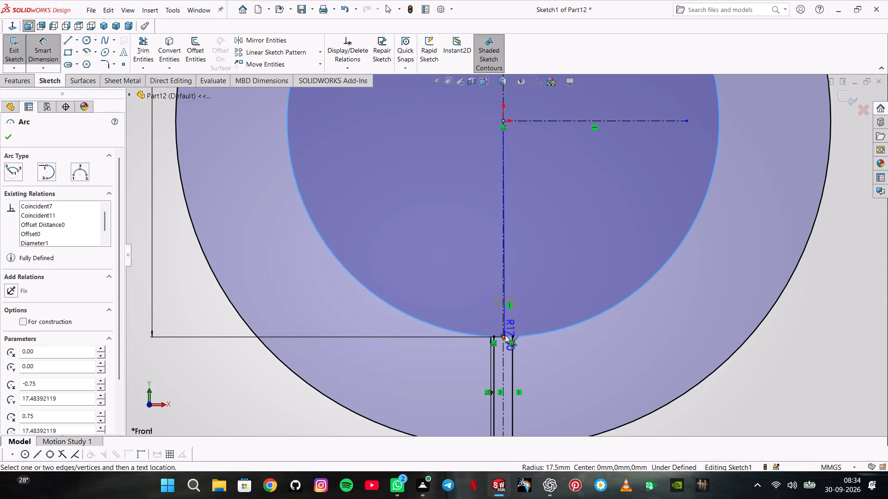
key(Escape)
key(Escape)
Trim away the inner circle's arc segments between the two sides of the bottom notch.
click(144, 41)
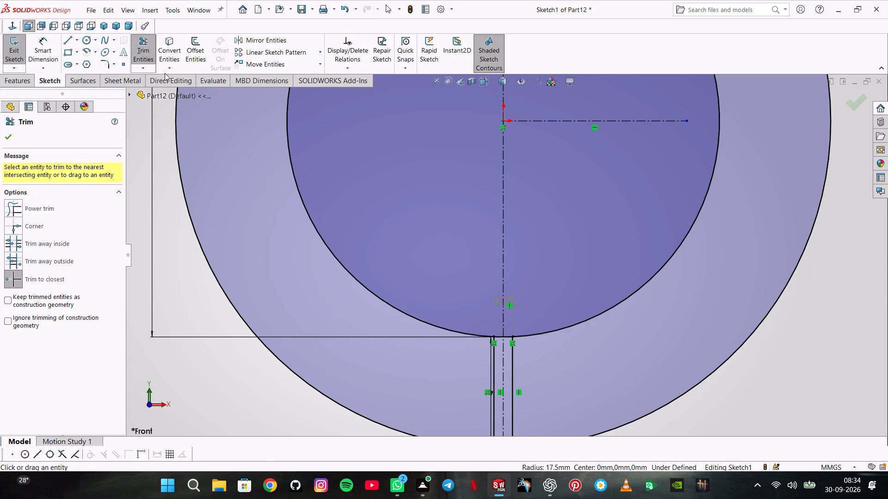
click(498, 336)
click(506, 336)
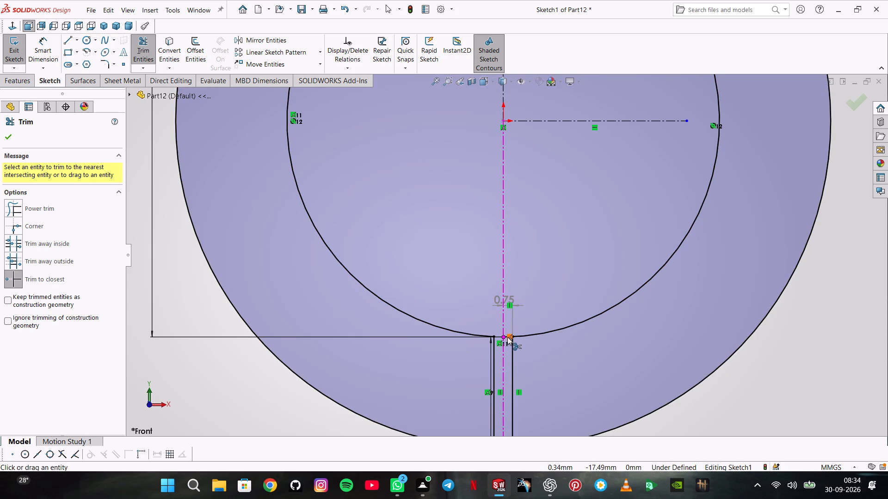
click(507, 337)
scroll(507, 337, down, 5)
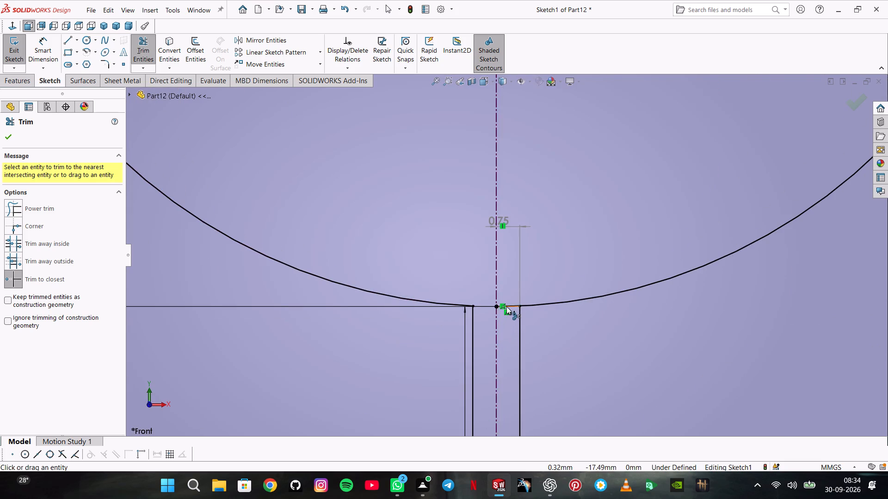
click(506, 306)
Trim away the outer circle's arc segments and the horizontal end line between the bottom notch's sides.
scroll(507, 307, up, 9)
scroll(506, 309, down, 10)
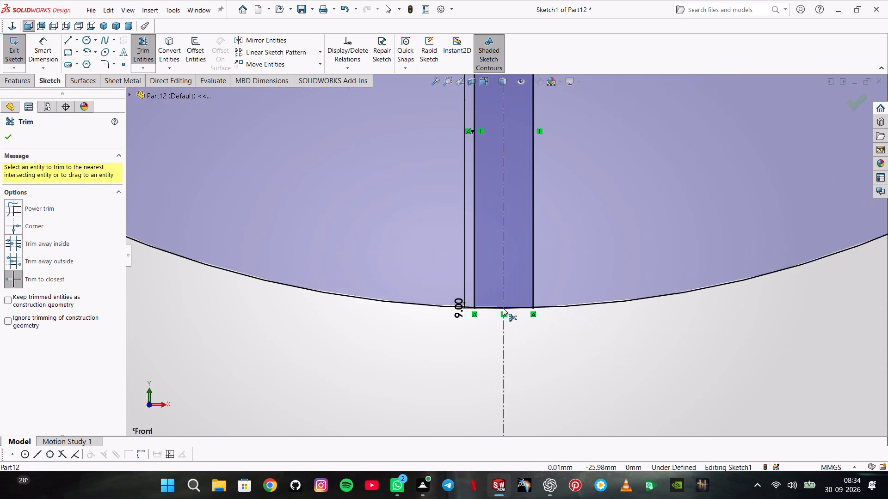
scroll(503, 308, down, 7)
scroll(531, 280, down, 5)
click(554, 264)
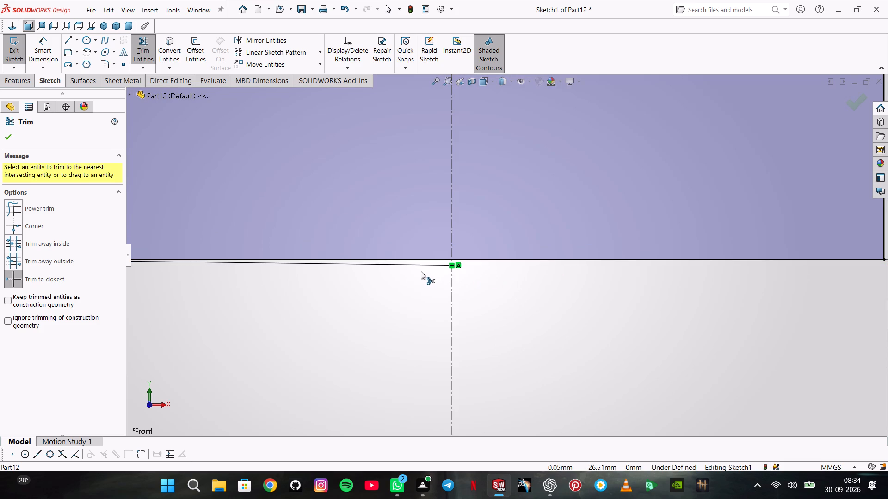
click(421, 265)
click(425, 259)
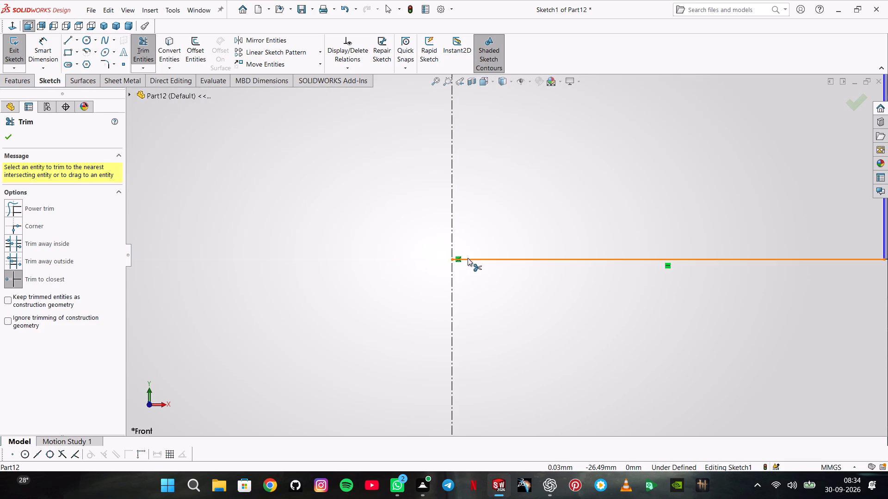
click(468, 258)
Extrude the split ring profile as a blind boss 5 mm deep.
scroll(468, 232, up, 15)
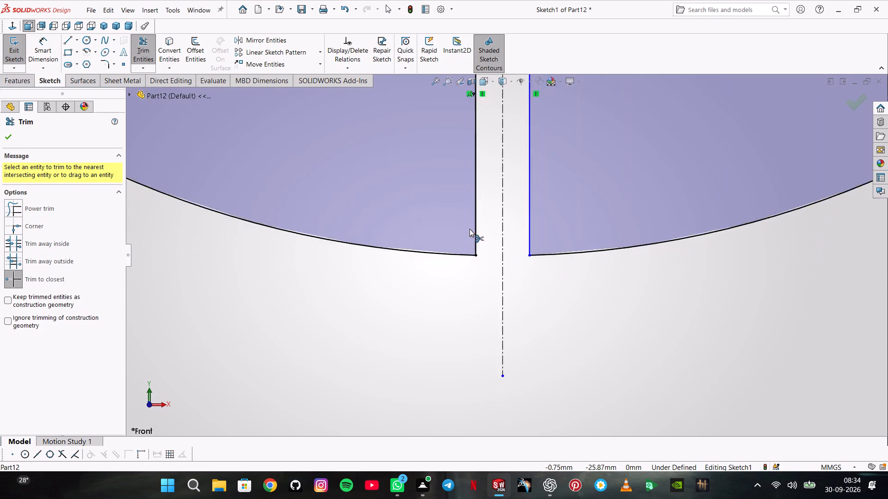
scroll(469, 229, up, 2)
scroll(513, 144, up, 10)
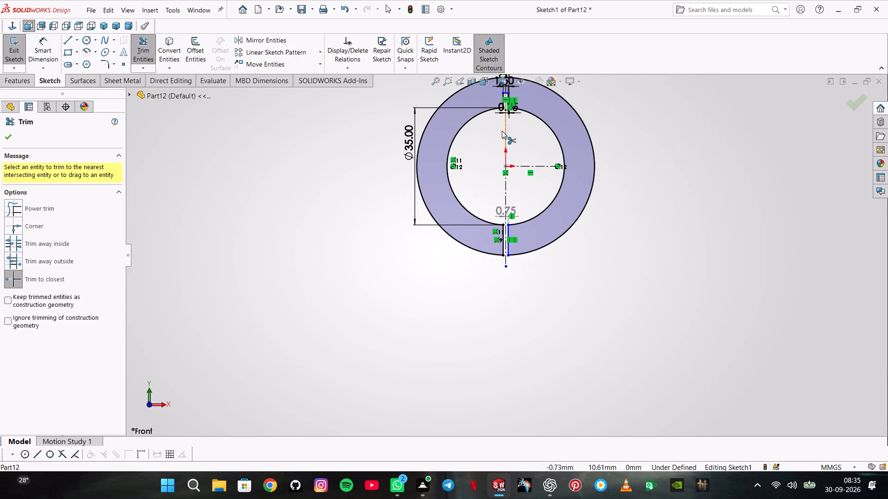
scroll(233, 63, up, 1)
click(43, 50)
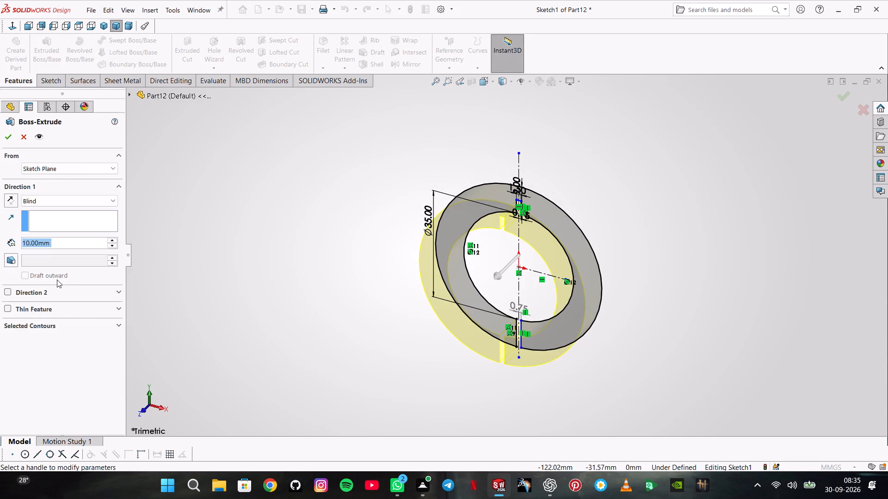
key(5)
key(Return)
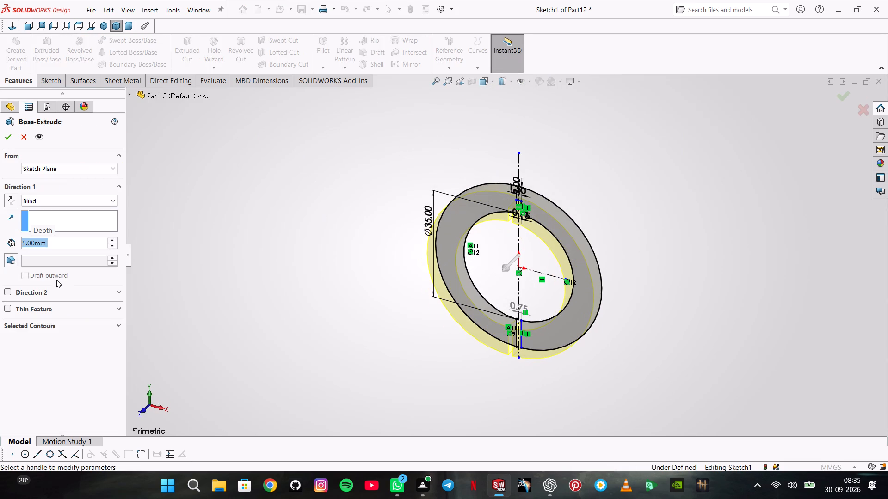
key(Return)
drag(325, 206, 321, 201)
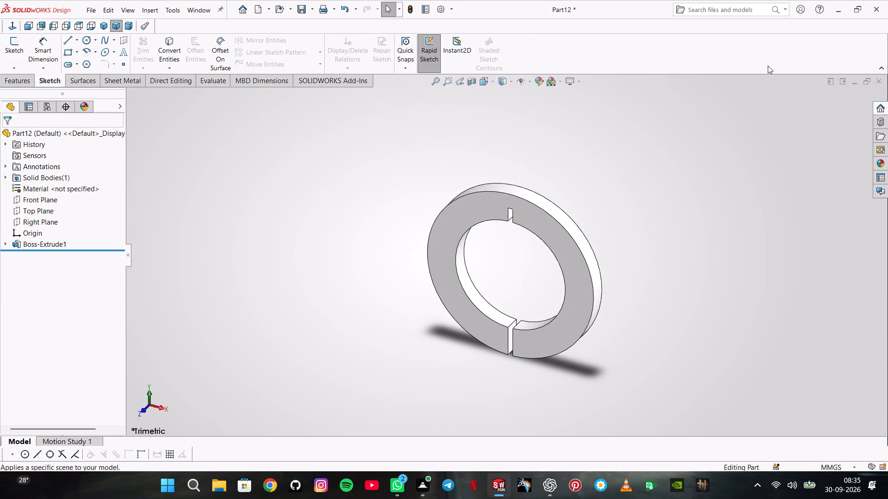
Apply a different scene to the model.
click(562, 78)
click(560, 115)
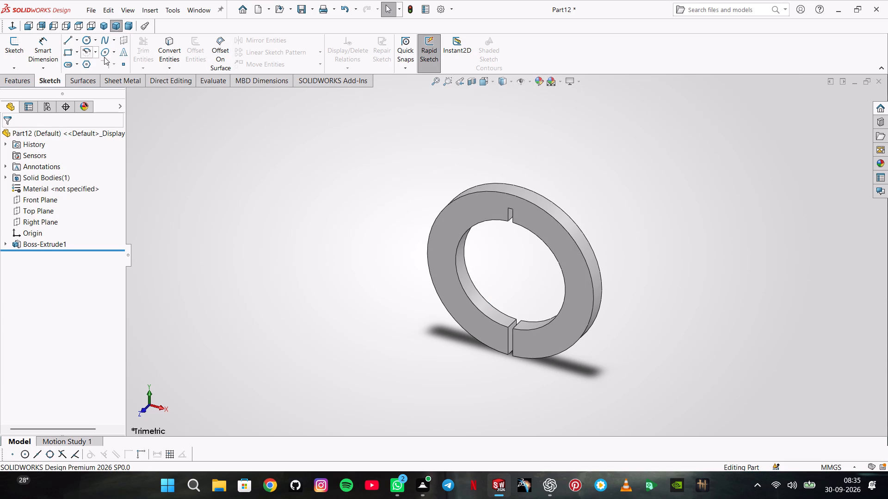
Fillet the ring's inner and outer circular edges on both the front and back faces with a 0.5 mm radius.
click(34, 78)
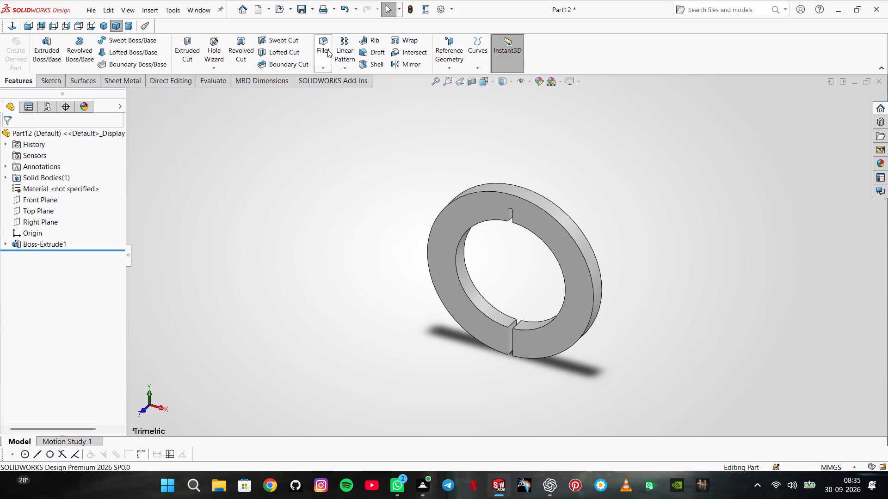
click(327, 49)
click(542, 210)
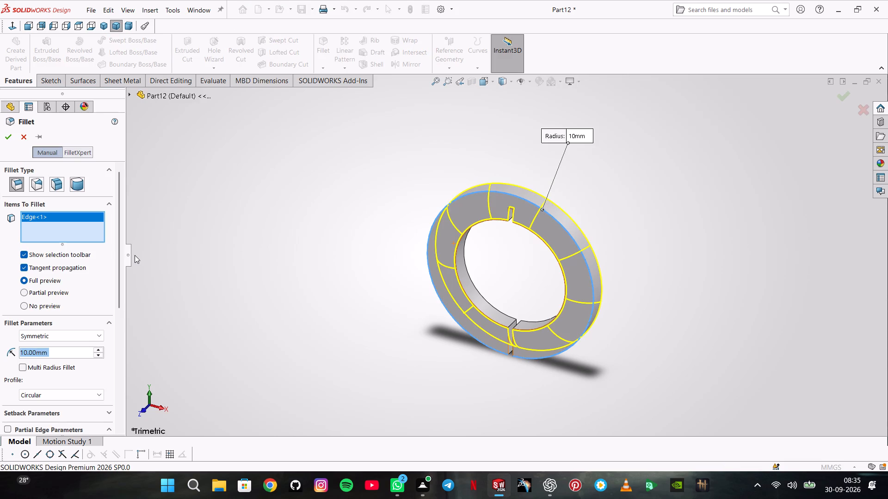
key(period)
key(5)
key(Return)
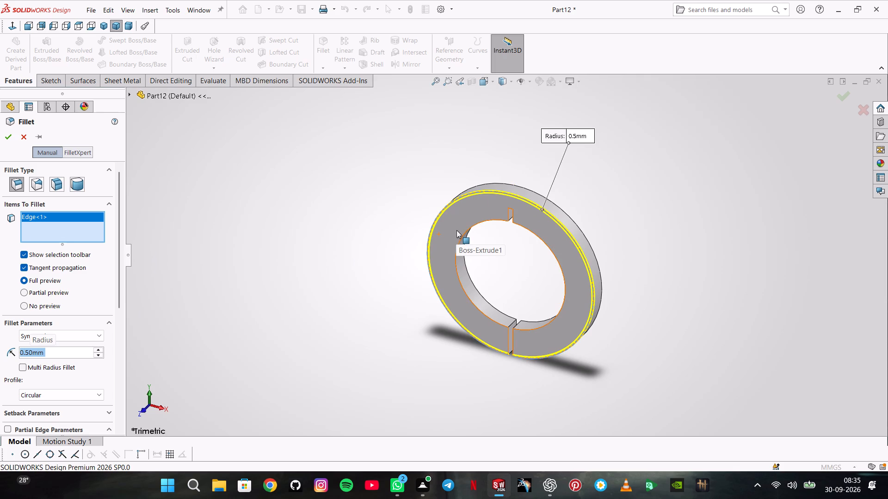
click(479, 223)
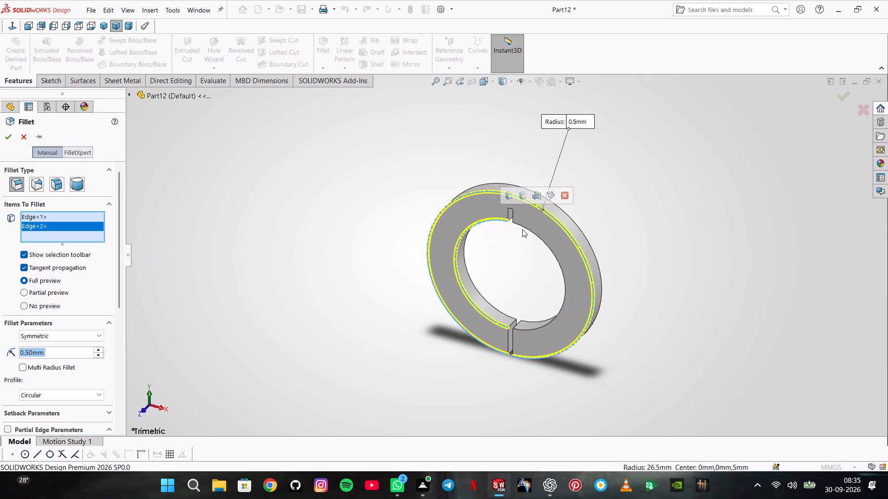
click(526, 227)
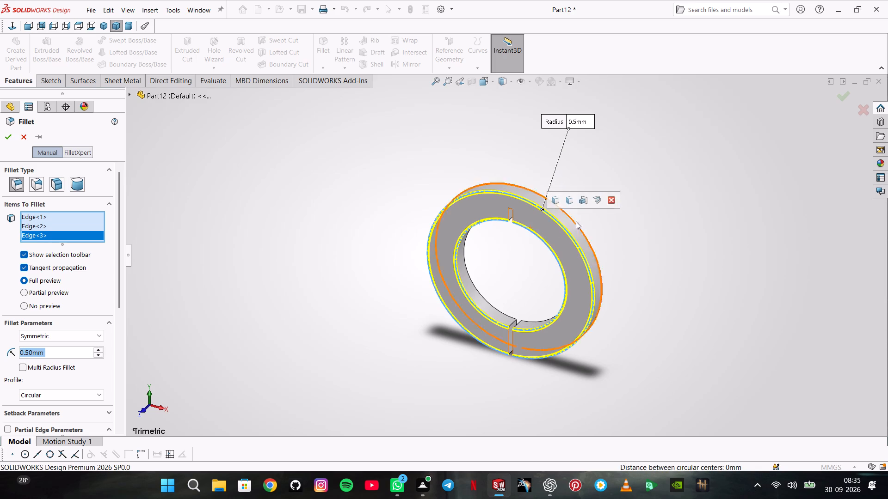
middle_drag(596, 244, 493, 314)
scroll(484, 298, down, 4)
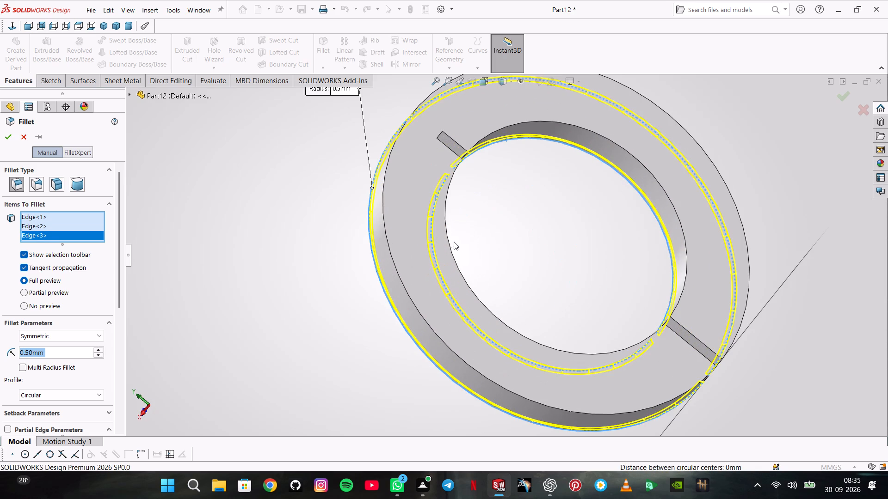
click(450, 249)
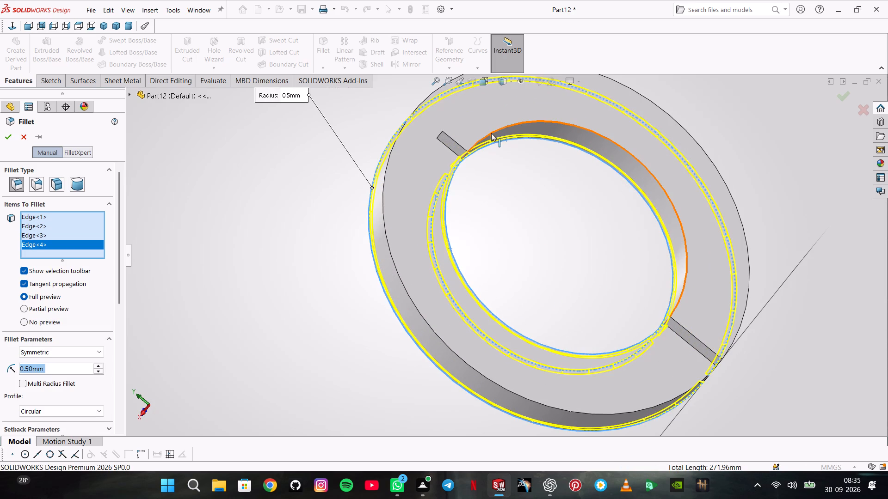
click(495, 132)
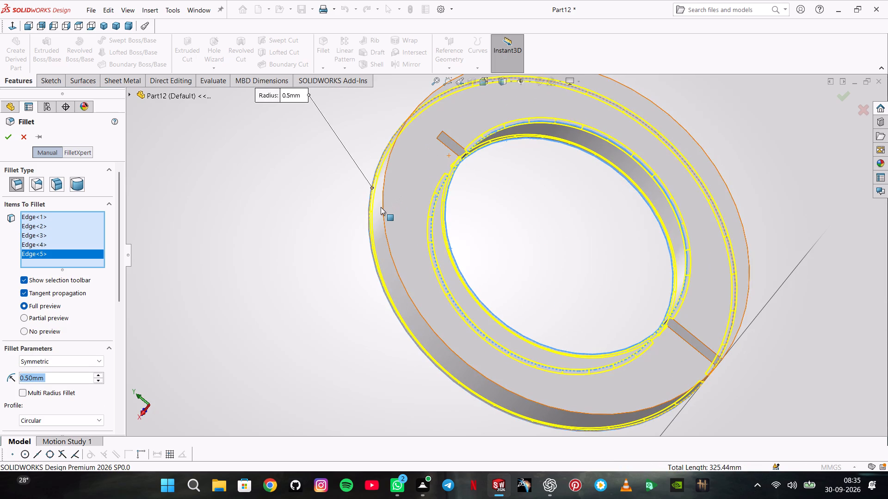
click(382, 208)
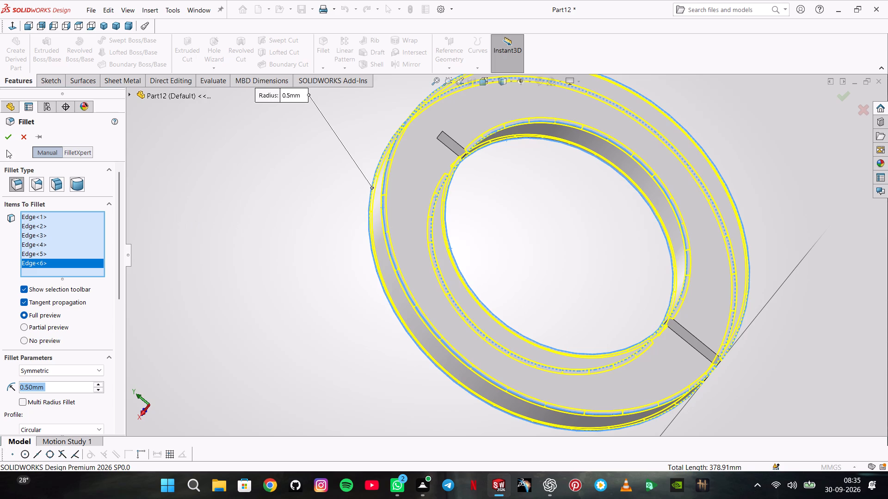
click(9, 142)
click(350, 219)
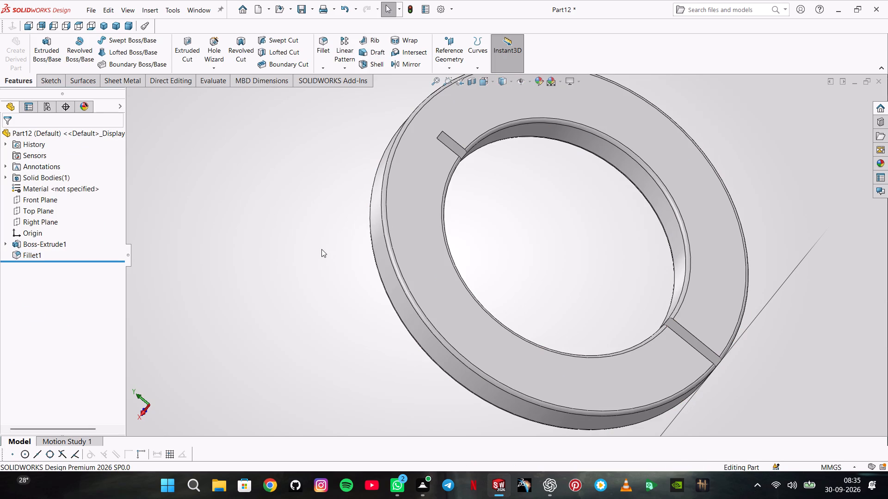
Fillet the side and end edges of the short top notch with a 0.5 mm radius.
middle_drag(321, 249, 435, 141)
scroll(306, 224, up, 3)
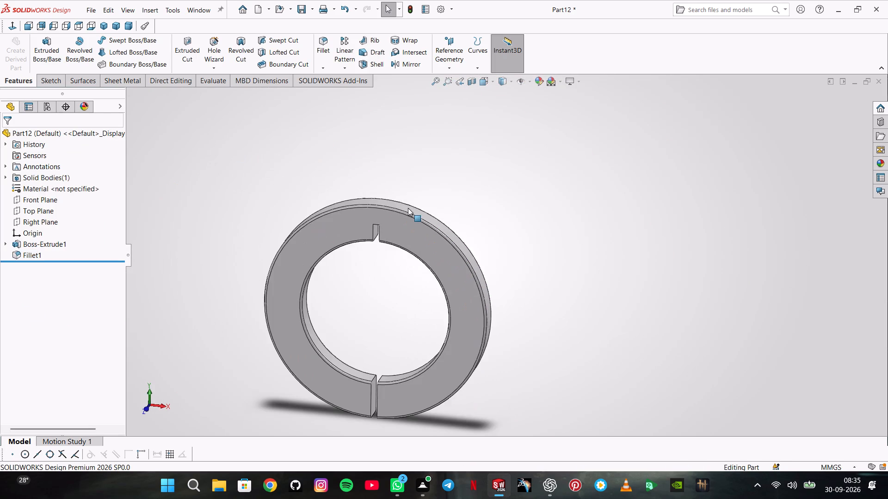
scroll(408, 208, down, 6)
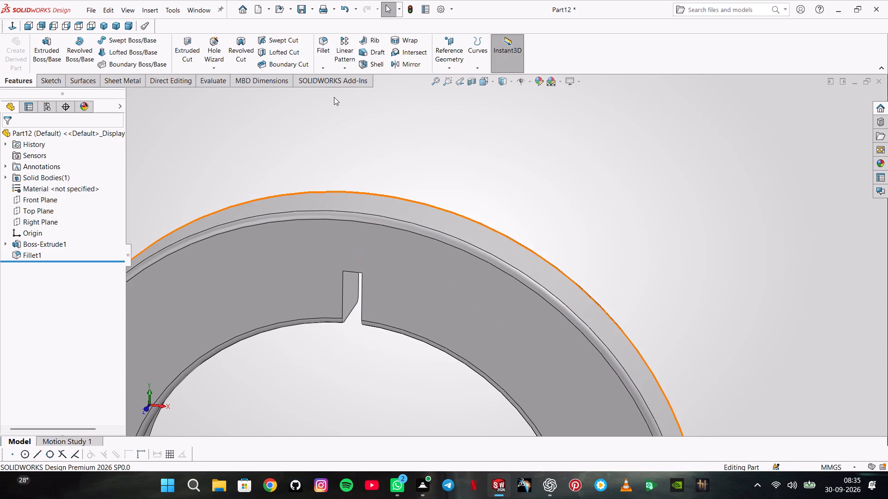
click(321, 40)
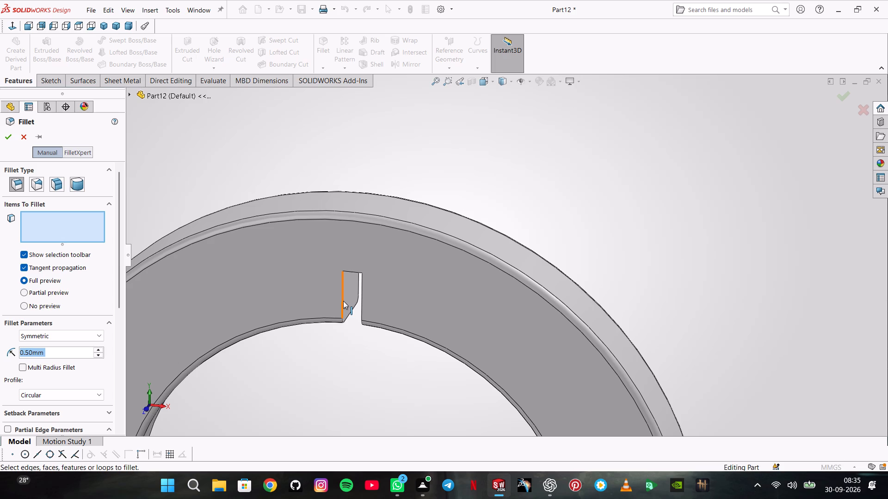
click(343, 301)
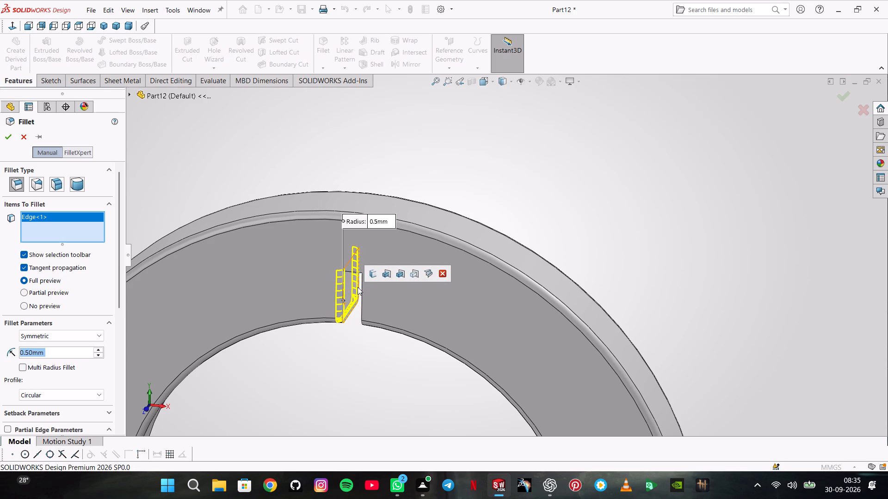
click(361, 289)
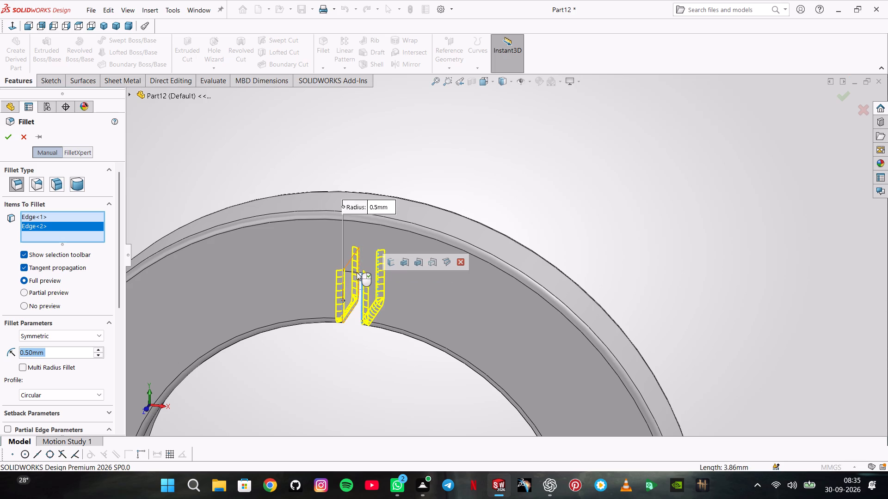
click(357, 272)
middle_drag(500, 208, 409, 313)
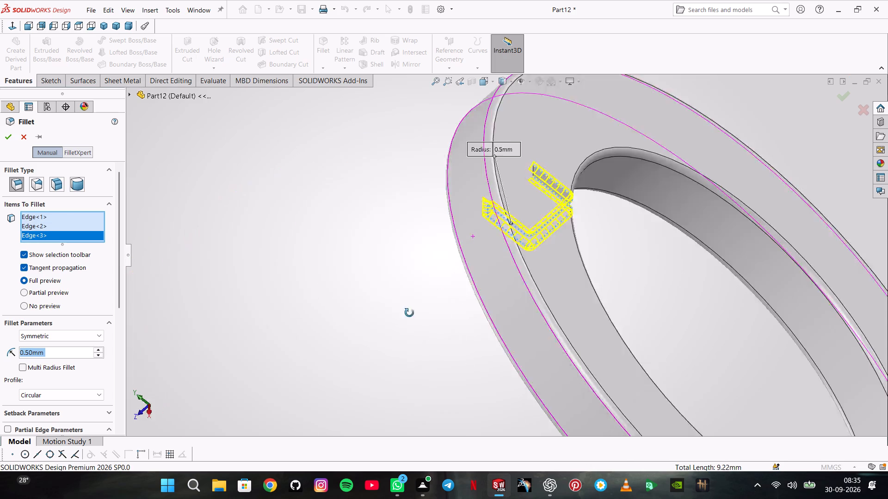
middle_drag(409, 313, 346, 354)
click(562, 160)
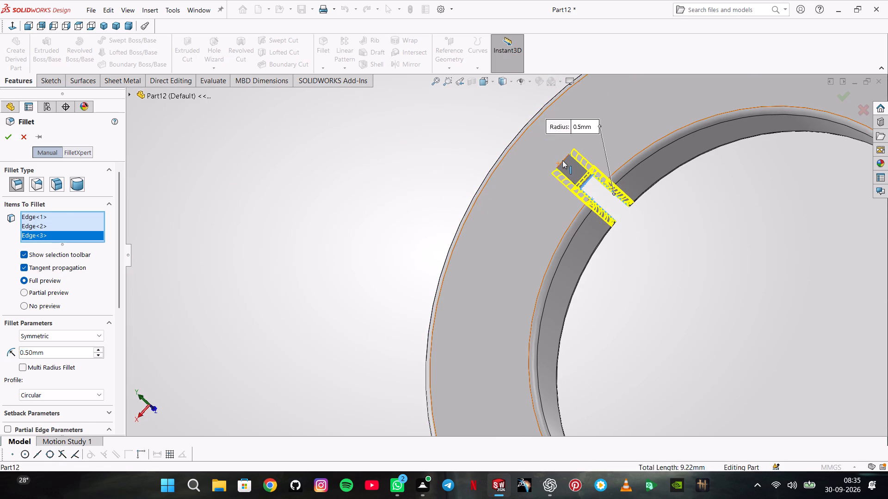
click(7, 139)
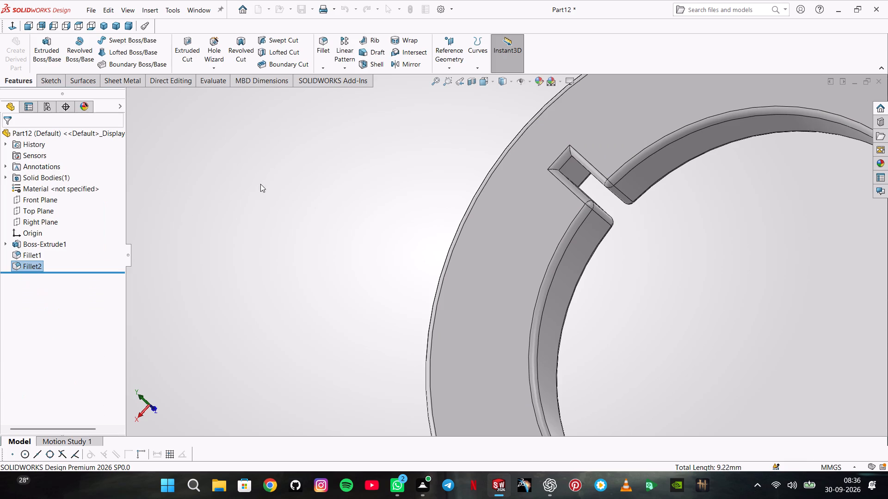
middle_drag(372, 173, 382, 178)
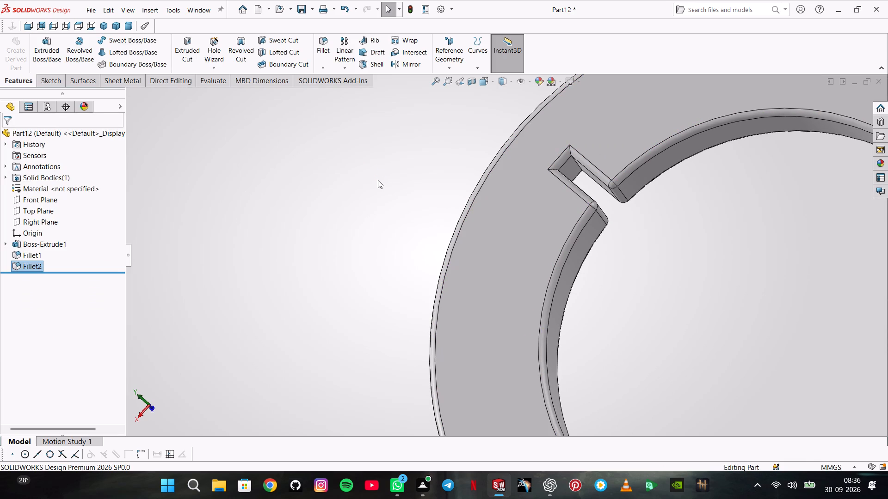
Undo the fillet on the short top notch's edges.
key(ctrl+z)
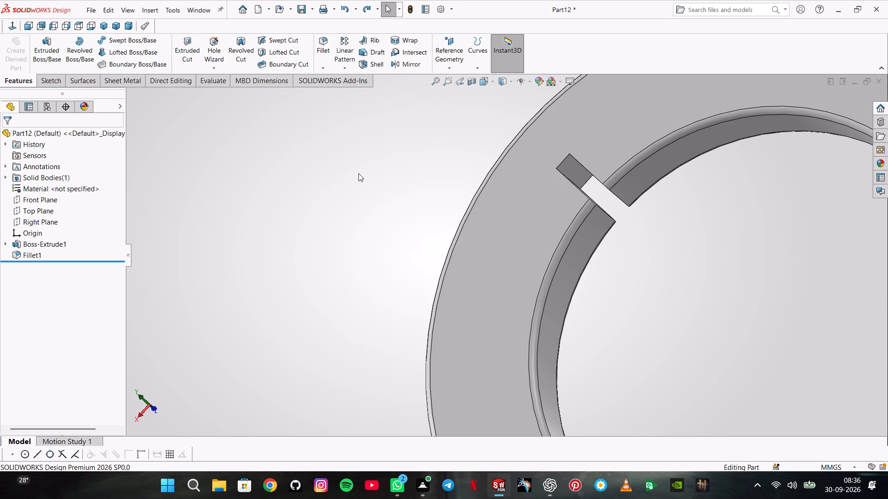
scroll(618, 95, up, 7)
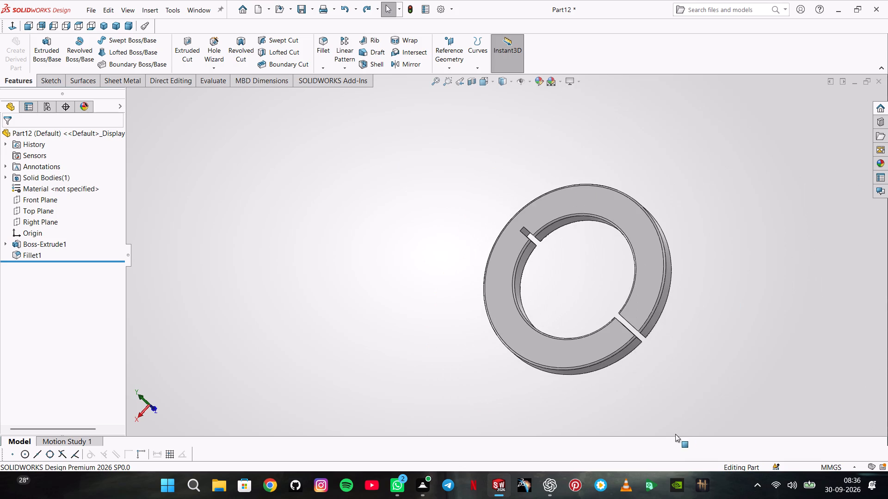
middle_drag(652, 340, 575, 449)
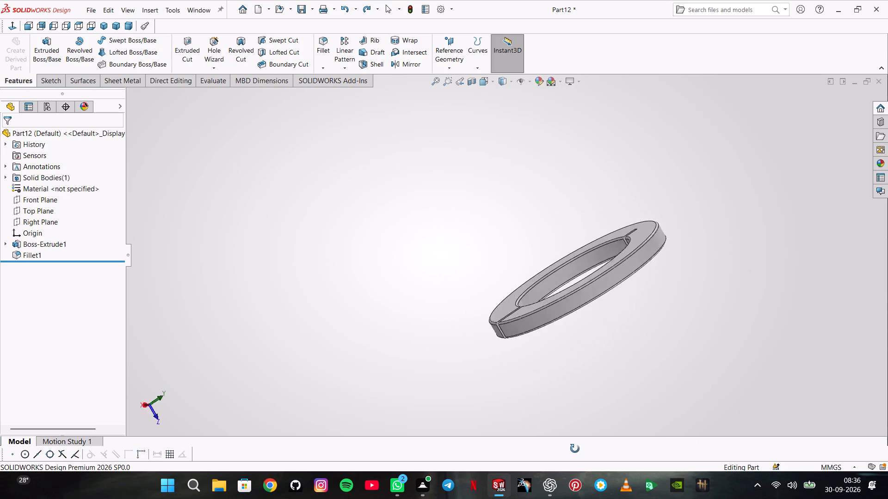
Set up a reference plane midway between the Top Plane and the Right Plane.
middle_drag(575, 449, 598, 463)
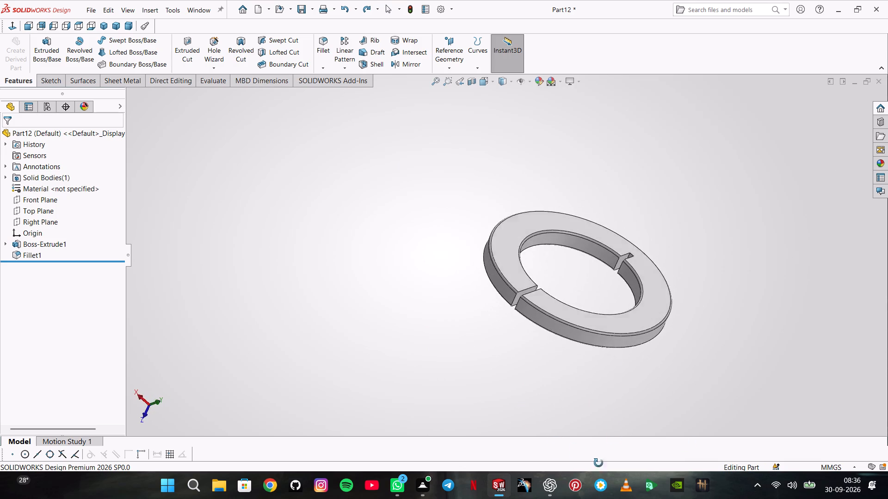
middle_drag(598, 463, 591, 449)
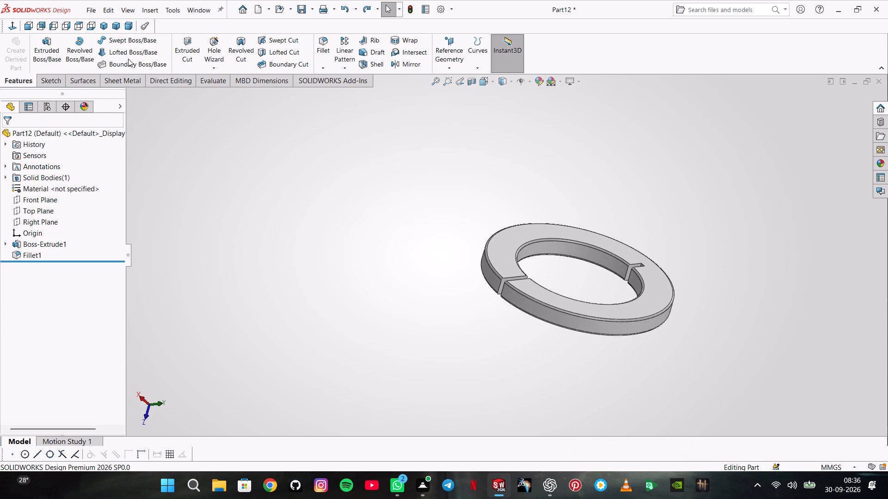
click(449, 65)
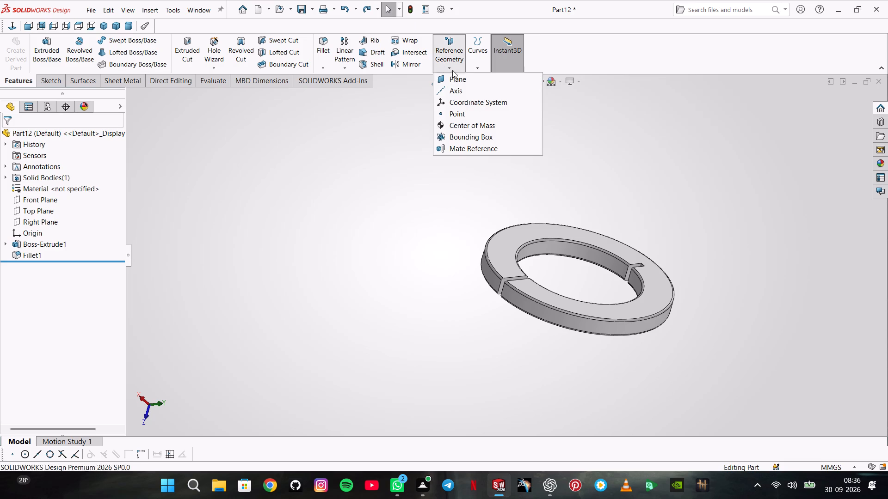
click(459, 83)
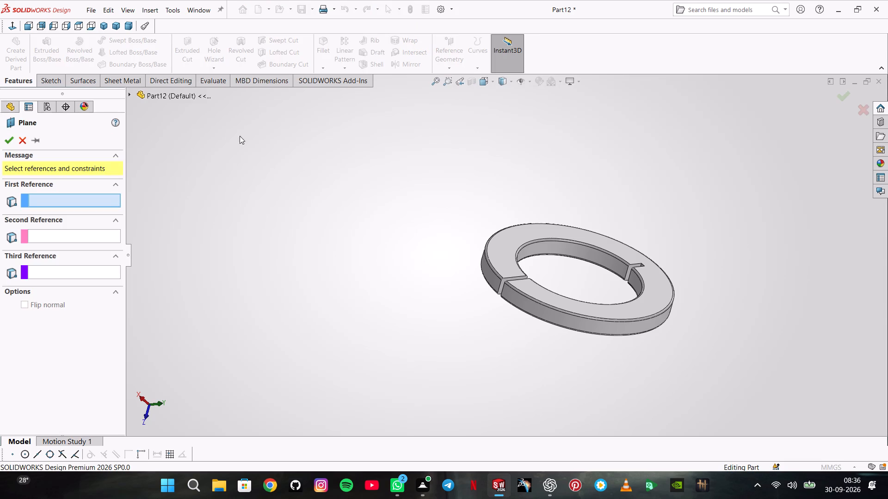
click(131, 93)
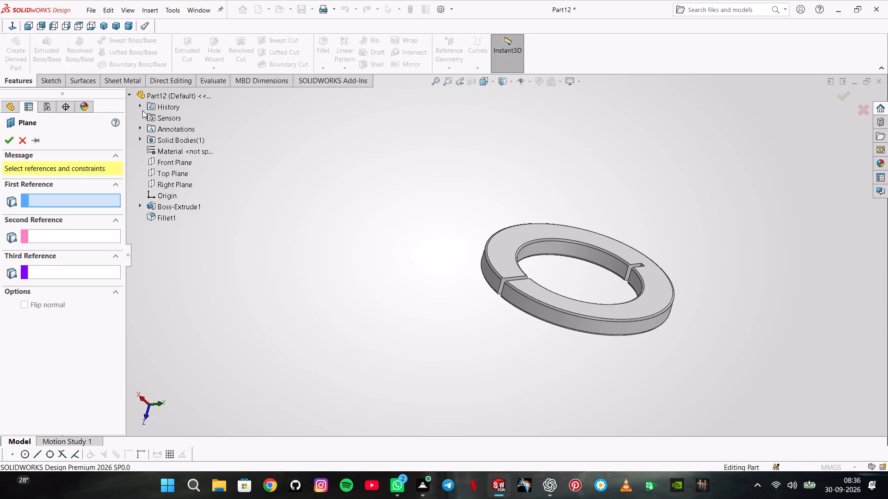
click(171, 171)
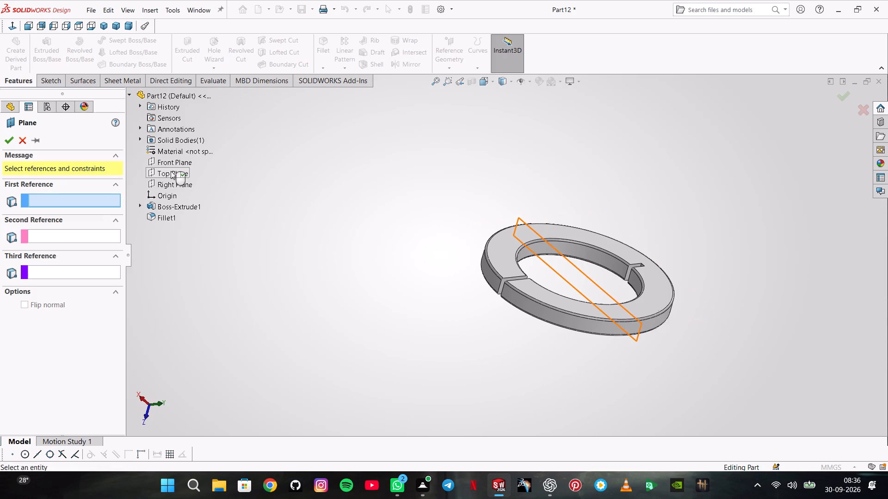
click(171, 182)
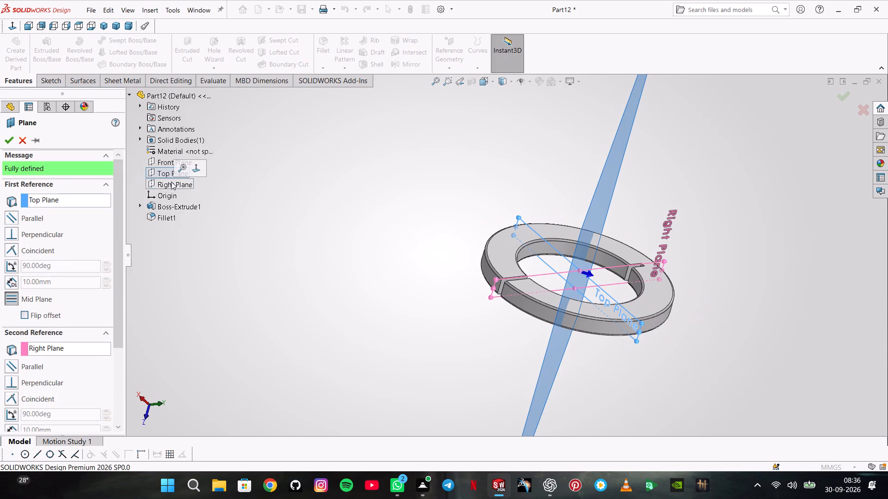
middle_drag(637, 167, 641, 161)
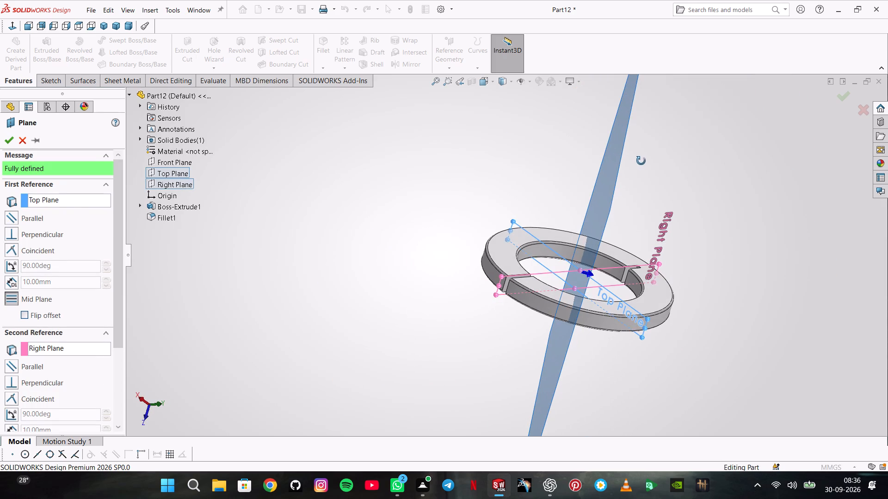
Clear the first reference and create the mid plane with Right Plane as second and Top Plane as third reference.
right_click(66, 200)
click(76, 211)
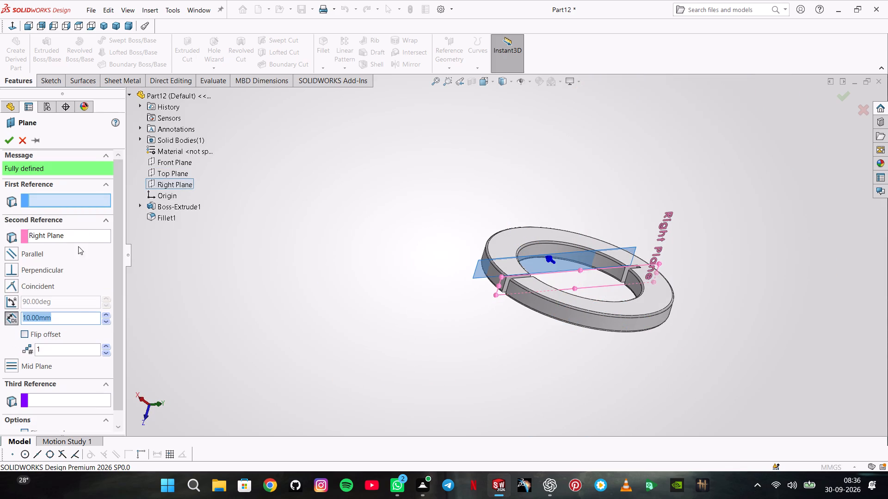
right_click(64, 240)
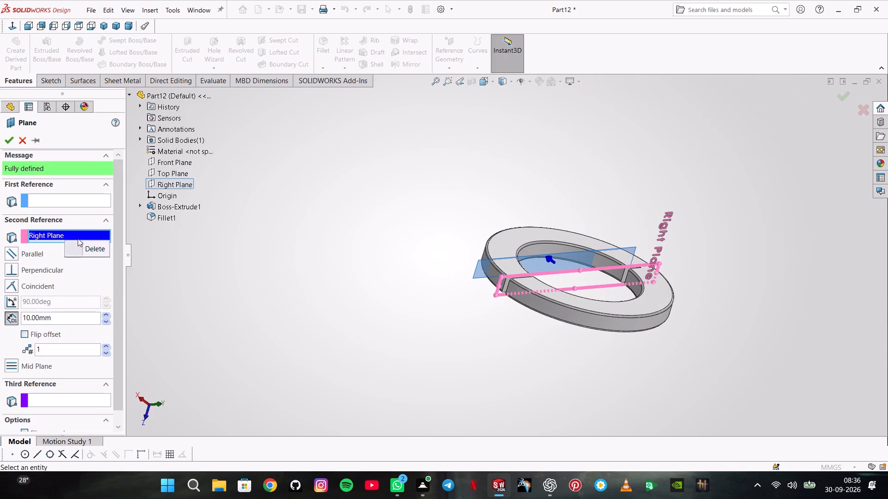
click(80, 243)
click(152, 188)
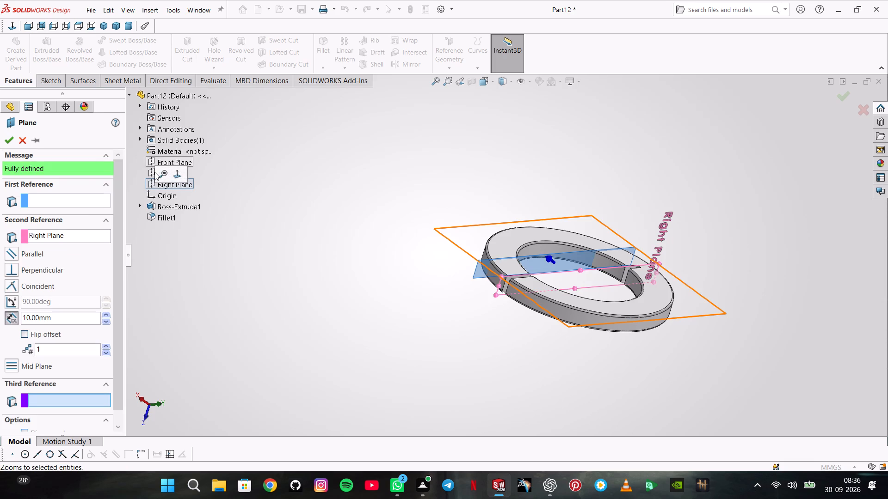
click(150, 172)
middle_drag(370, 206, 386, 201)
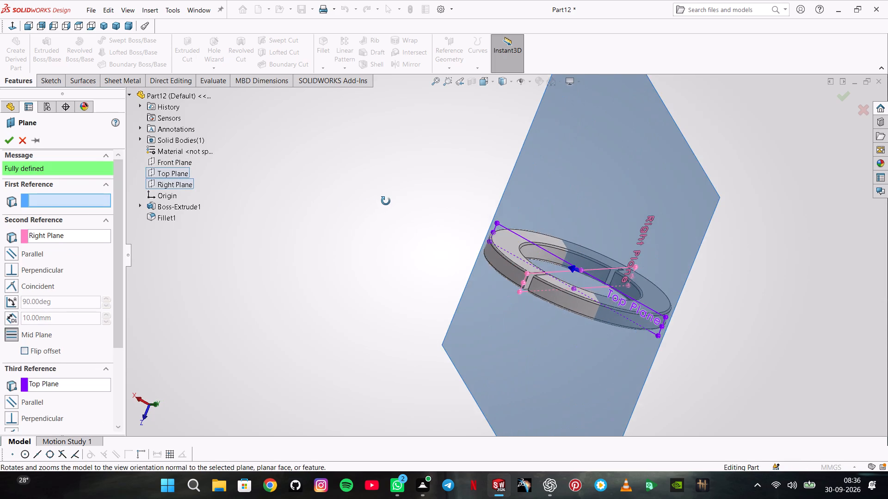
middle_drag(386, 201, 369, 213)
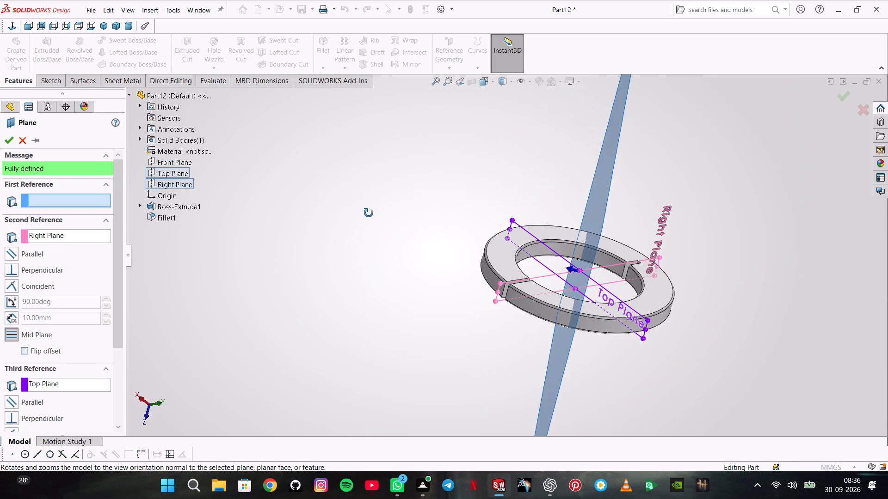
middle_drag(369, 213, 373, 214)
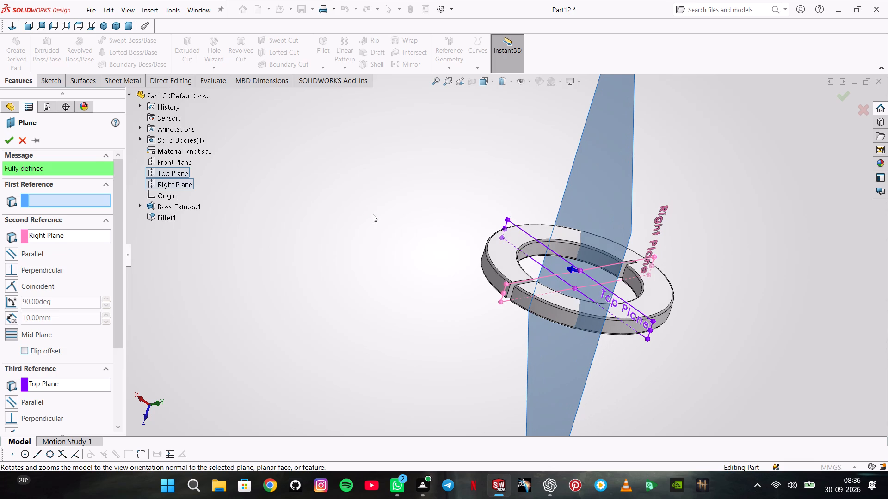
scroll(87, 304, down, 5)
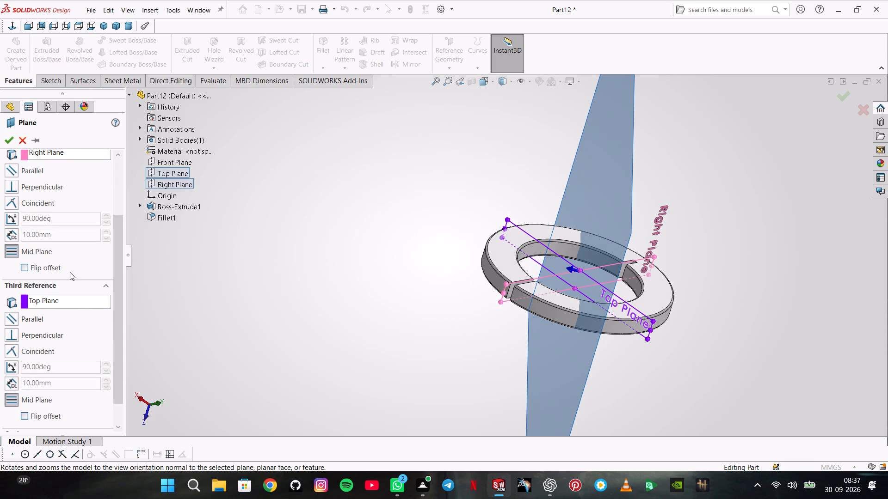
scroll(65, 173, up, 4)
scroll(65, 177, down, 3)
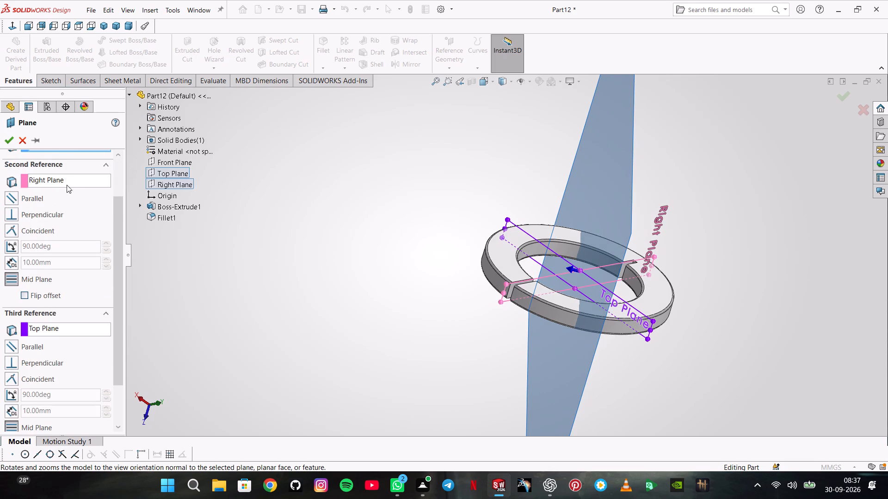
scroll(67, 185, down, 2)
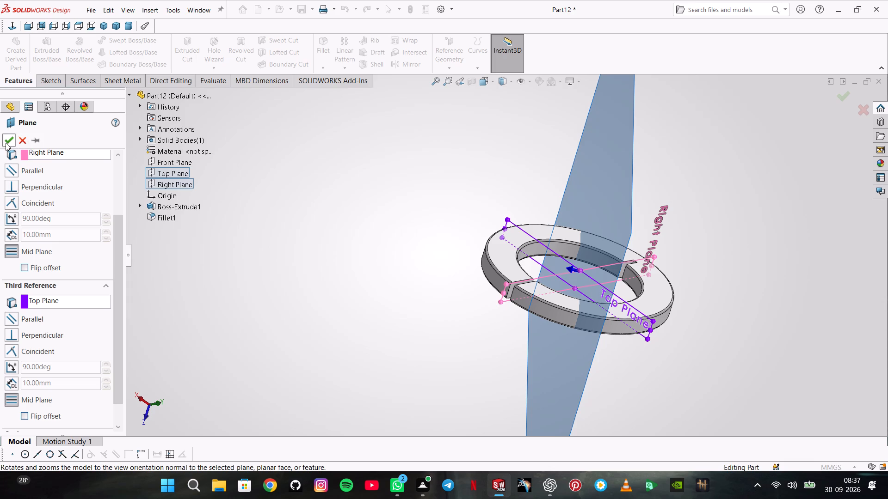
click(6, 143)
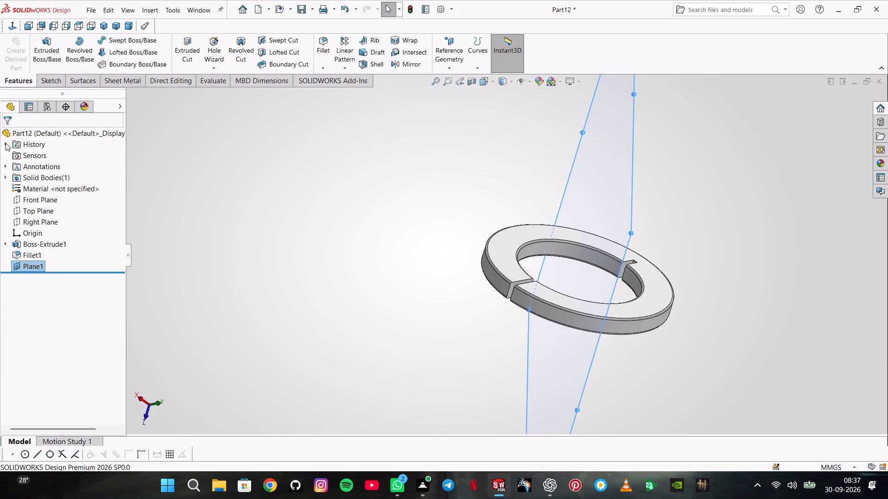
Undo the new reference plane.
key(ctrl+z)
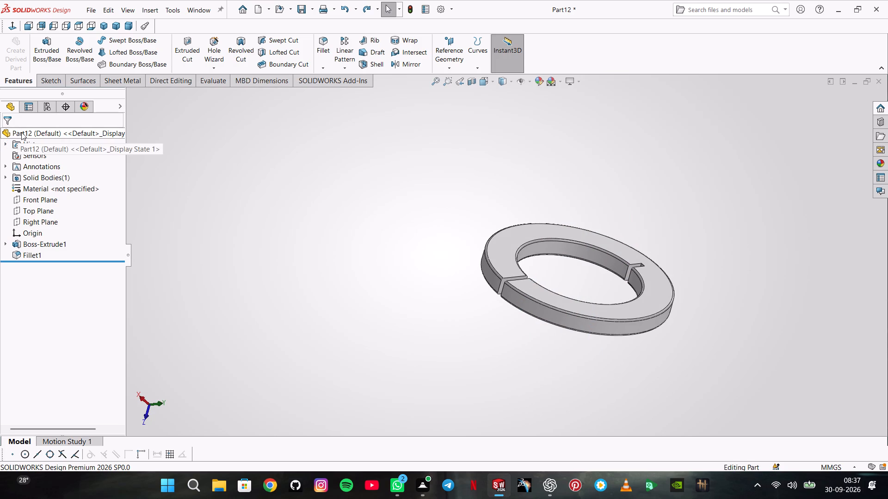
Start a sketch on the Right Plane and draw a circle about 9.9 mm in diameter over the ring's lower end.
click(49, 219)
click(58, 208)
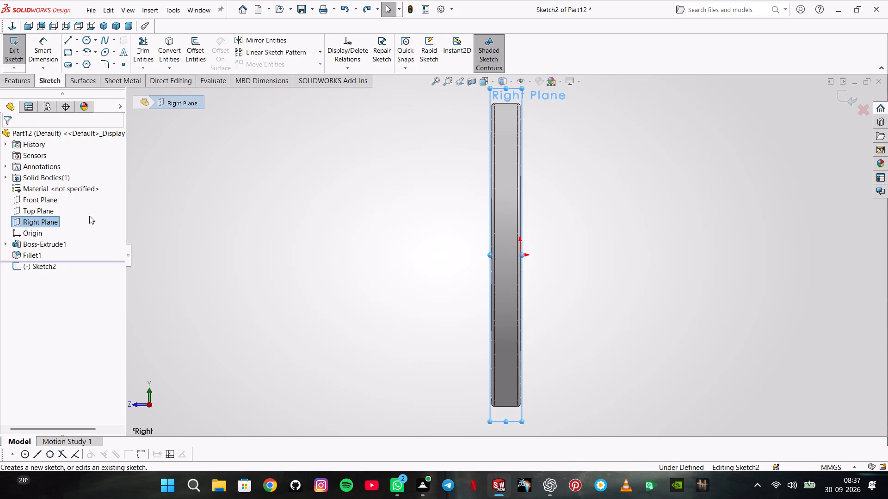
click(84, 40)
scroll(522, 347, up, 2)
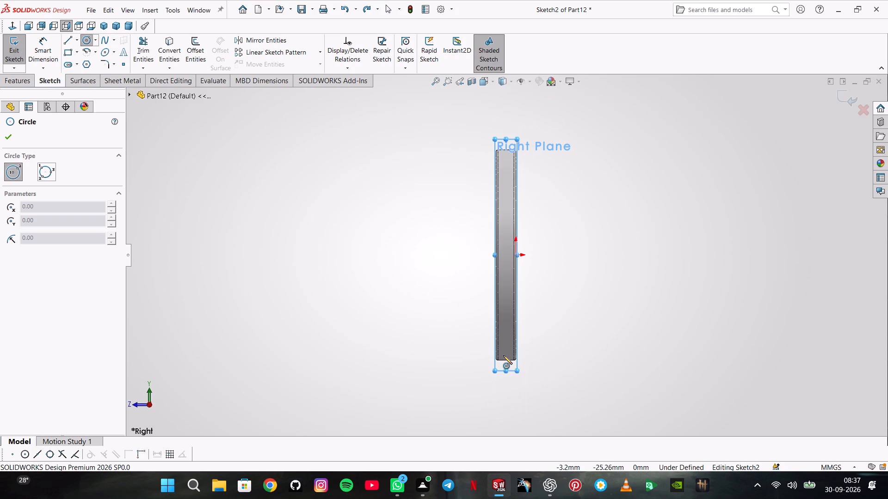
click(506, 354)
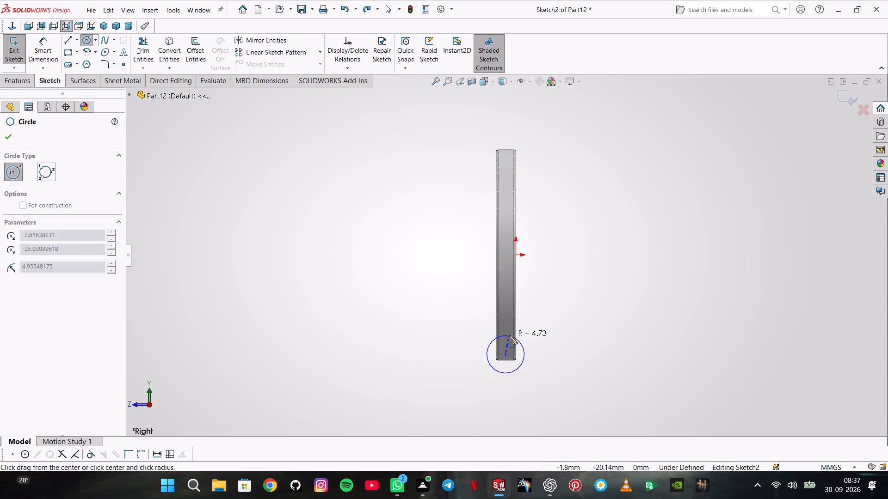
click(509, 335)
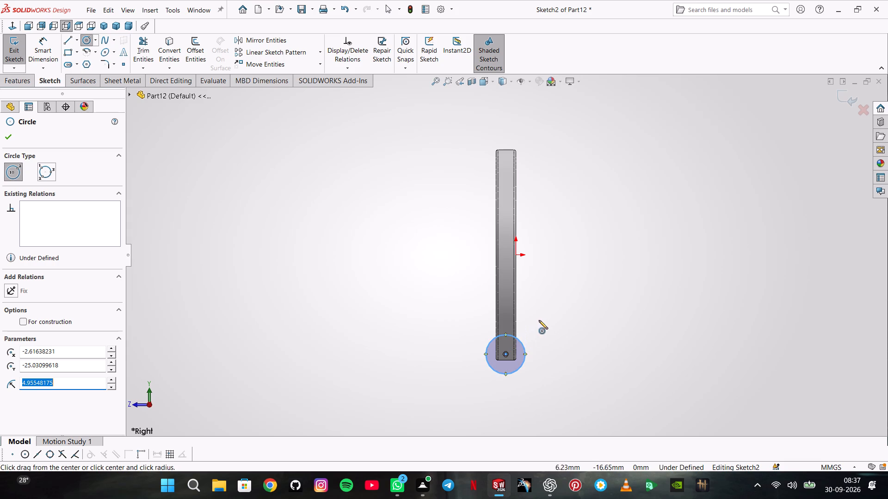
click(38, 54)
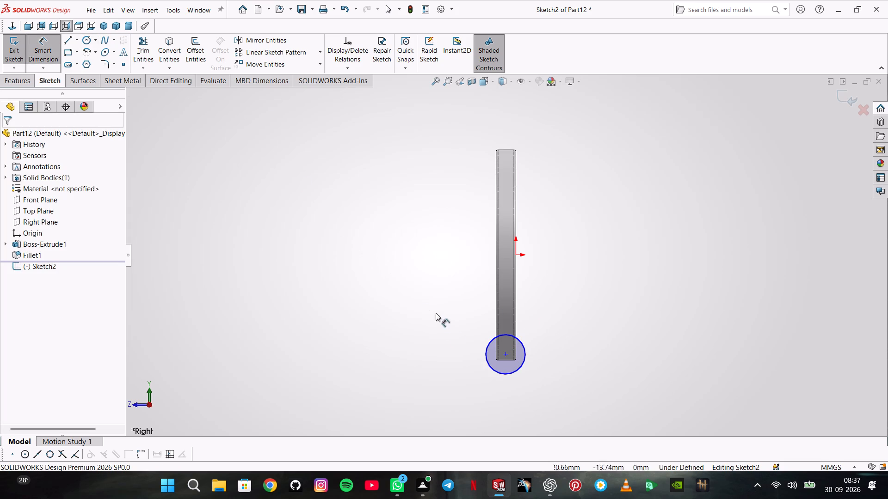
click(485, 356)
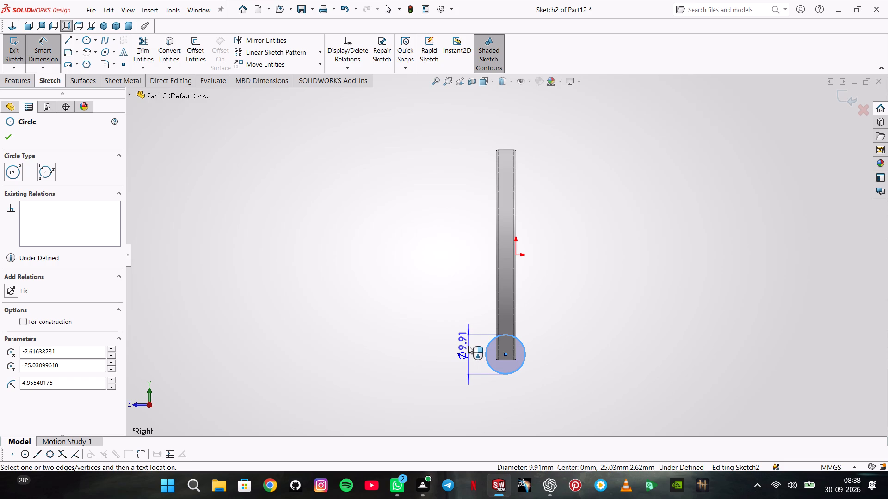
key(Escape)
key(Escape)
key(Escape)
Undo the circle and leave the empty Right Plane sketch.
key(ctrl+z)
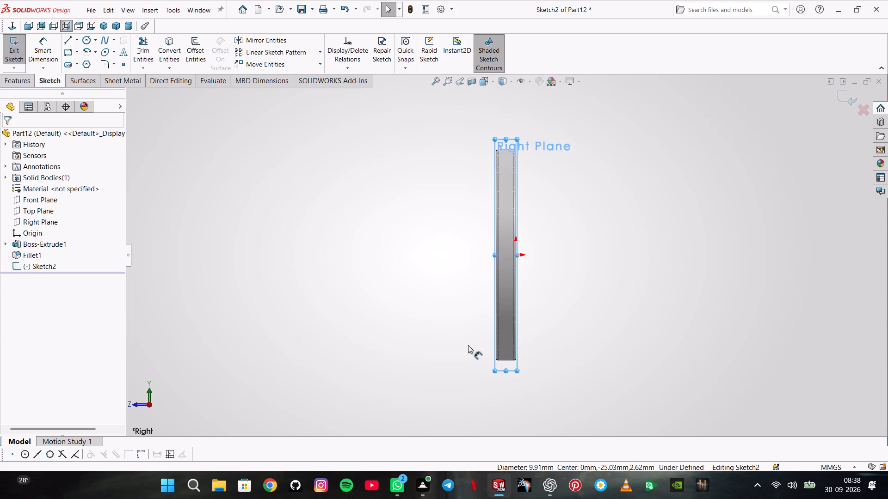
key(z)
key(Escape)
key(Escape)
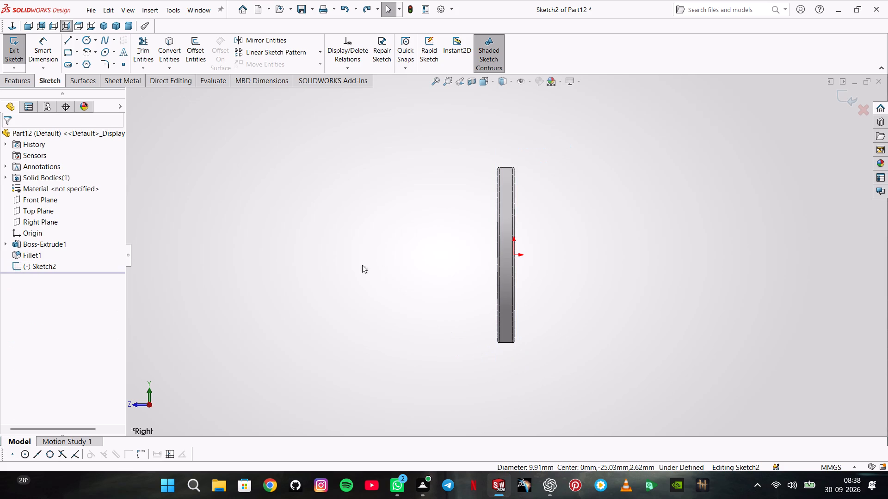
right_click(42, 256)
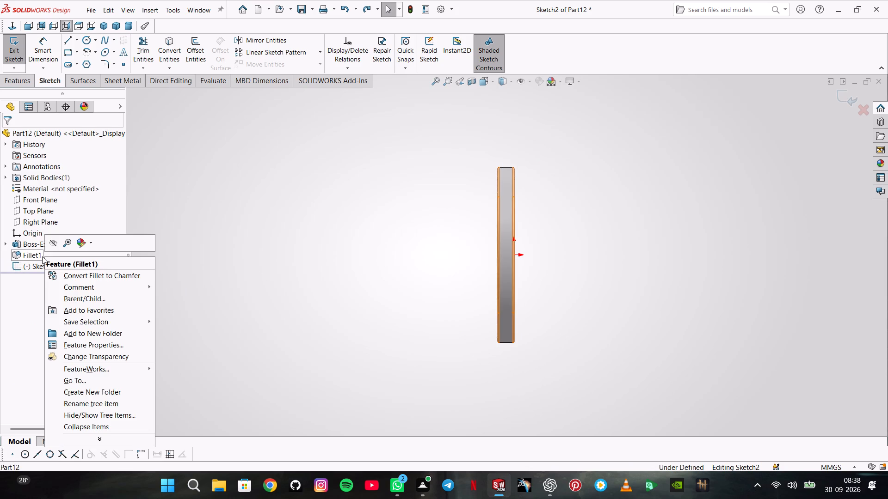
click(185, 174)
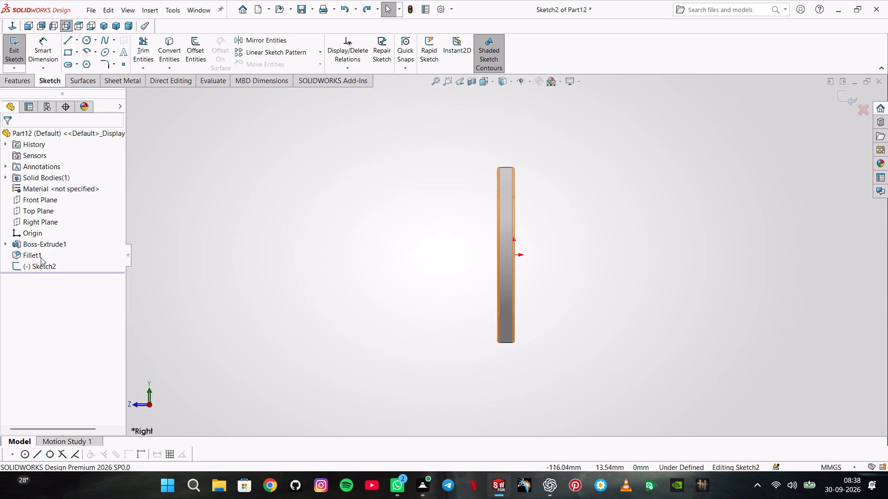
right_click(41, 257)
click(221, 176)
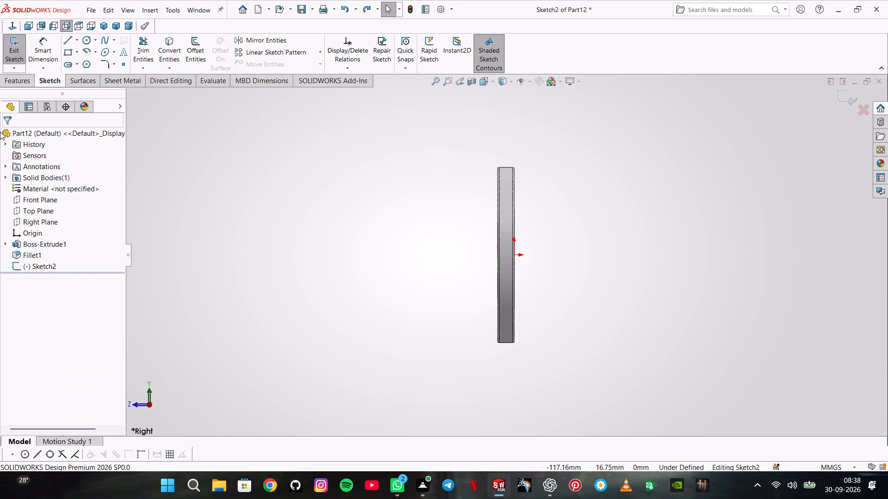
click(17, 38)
Edit the ring's base extrusion to a Mid Plane end condition with a 9 mm depth.
right_click(55, 243)
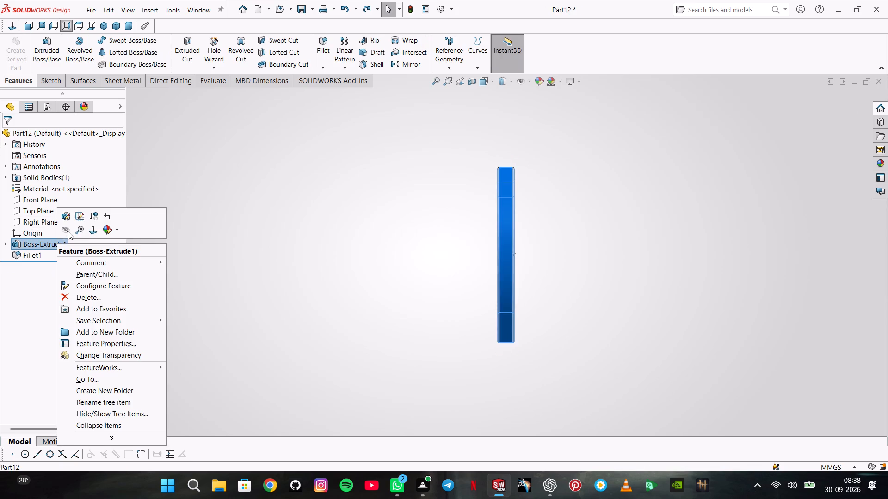
click(67, 220)
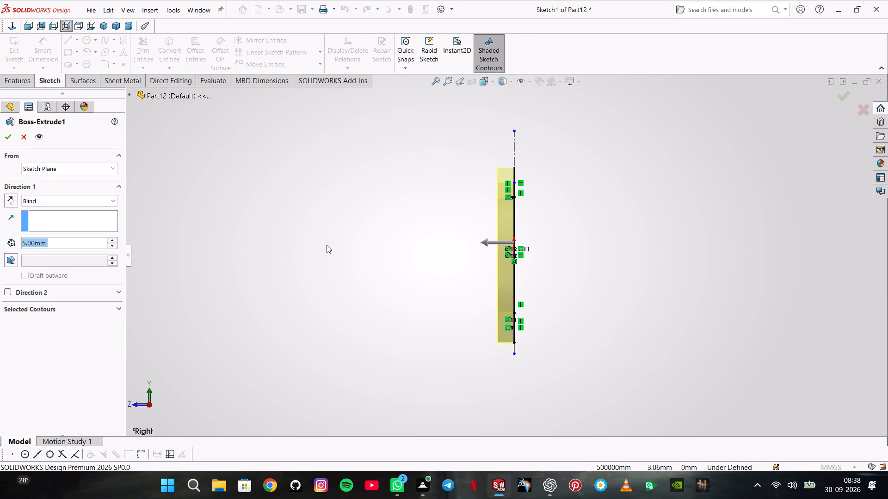
key(9)
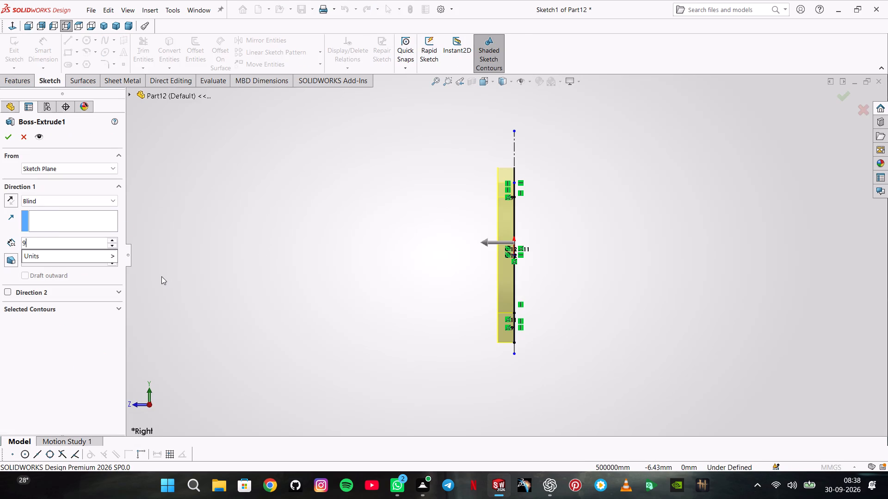
key(Return)
click(43, 195)
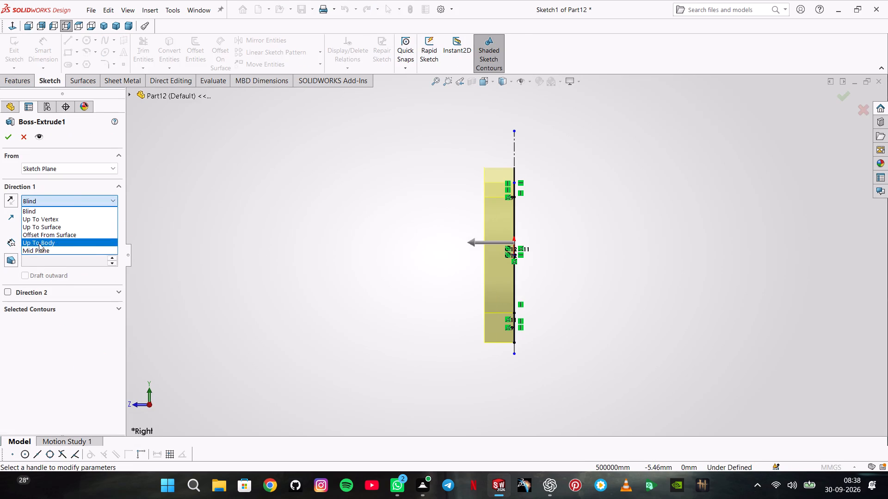
click(40, 247)
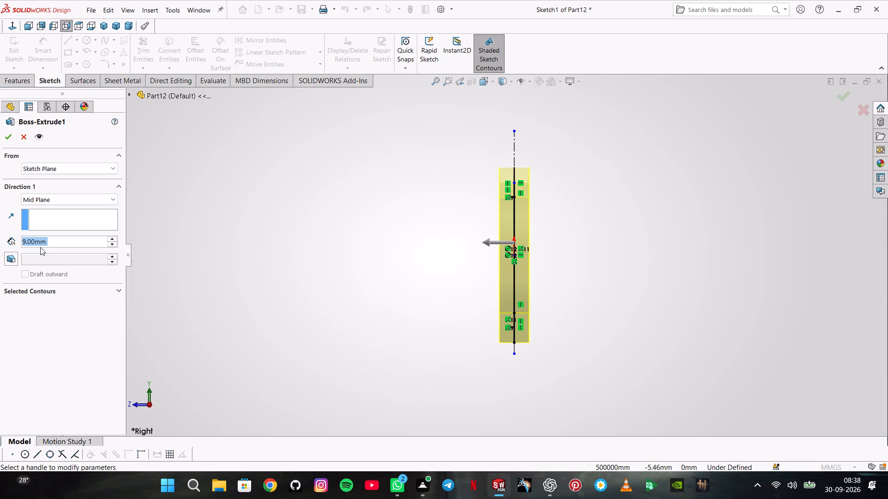
key(Return)
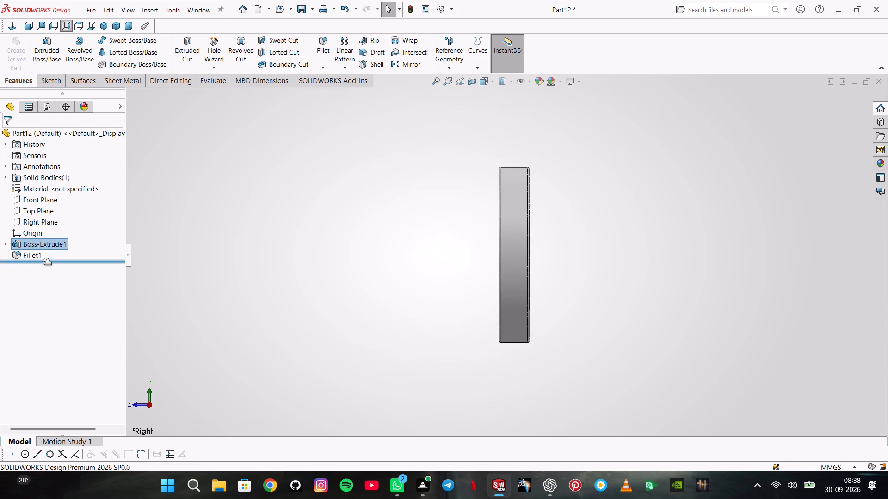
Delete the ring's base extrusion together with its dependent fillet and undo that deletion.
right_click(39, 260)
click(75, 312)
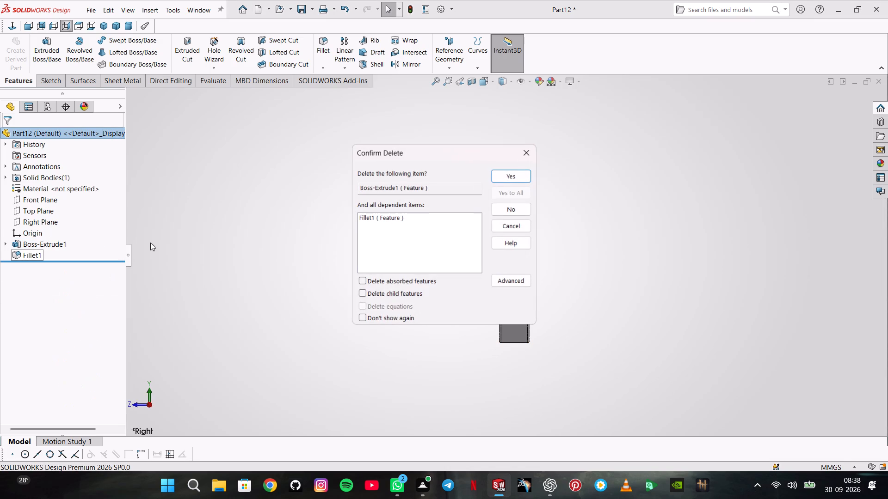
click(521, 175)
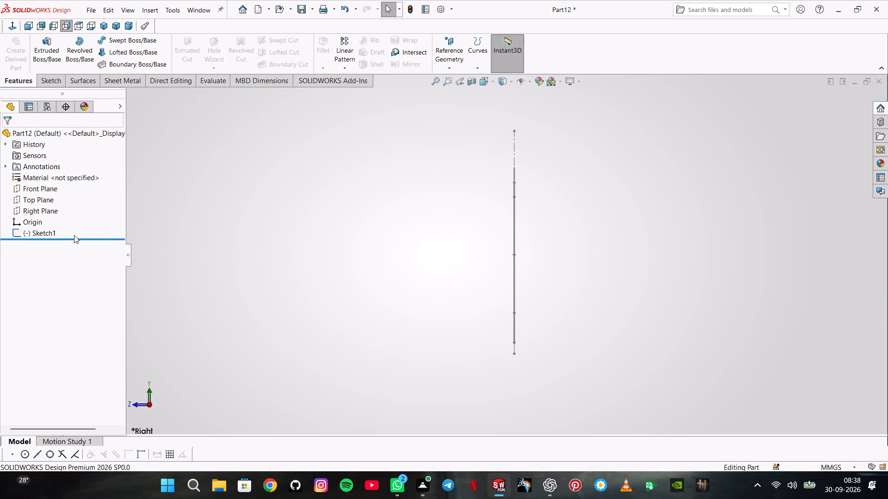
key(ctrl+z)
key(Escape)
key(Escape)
Delete only the fillet feature from the ring.
right_click(38, 256)
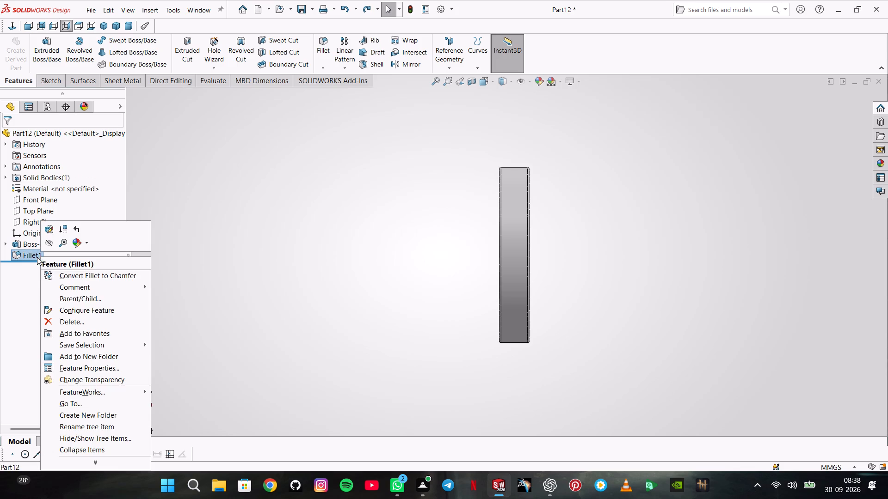
click(69, 318)
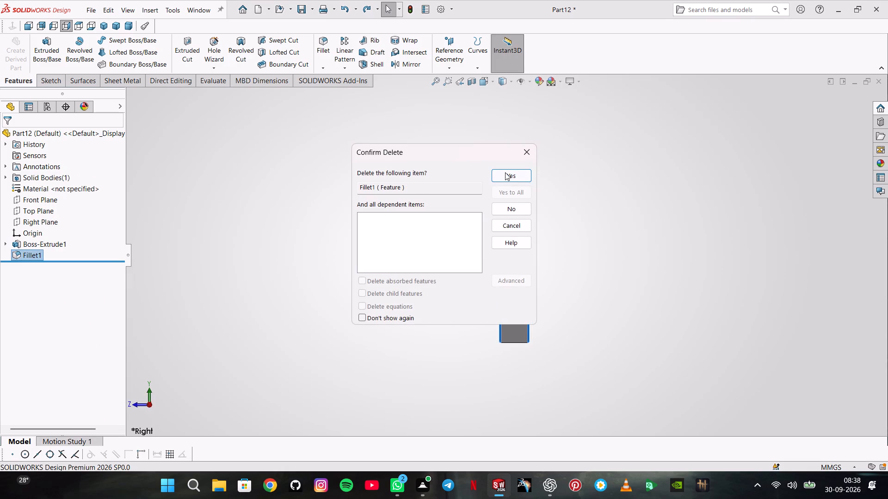
click(505, 172)
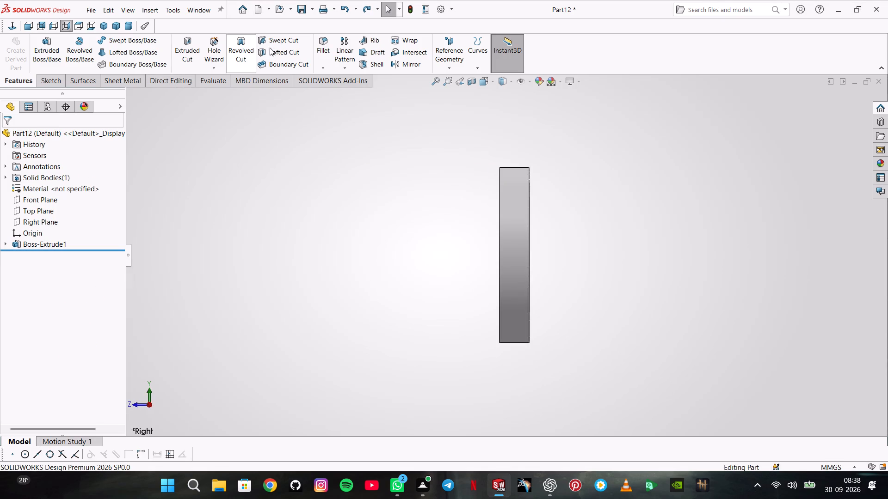
Chamfer the ring's outer and inner circular edges on both faces with a 1 mm distance at 45 degrees.
click(323, 64)
click(329, 86)
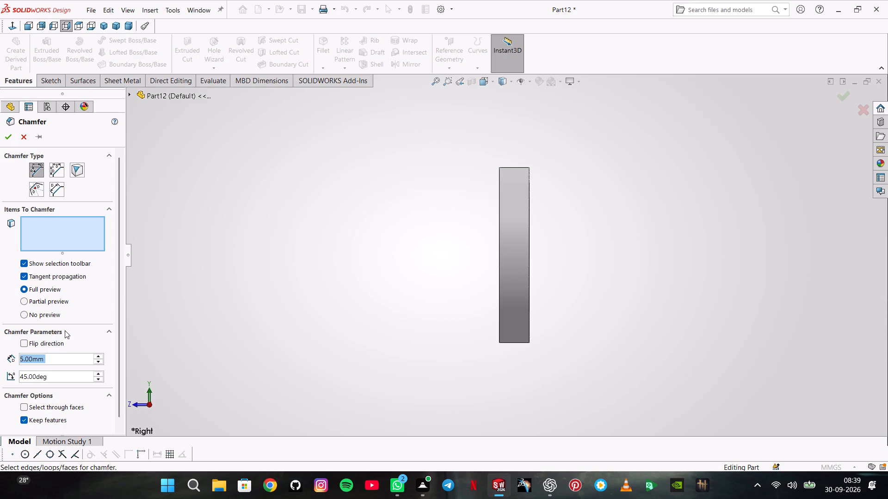
key(1)
key(Return)
middle_drag(428, 163, 480, 149)
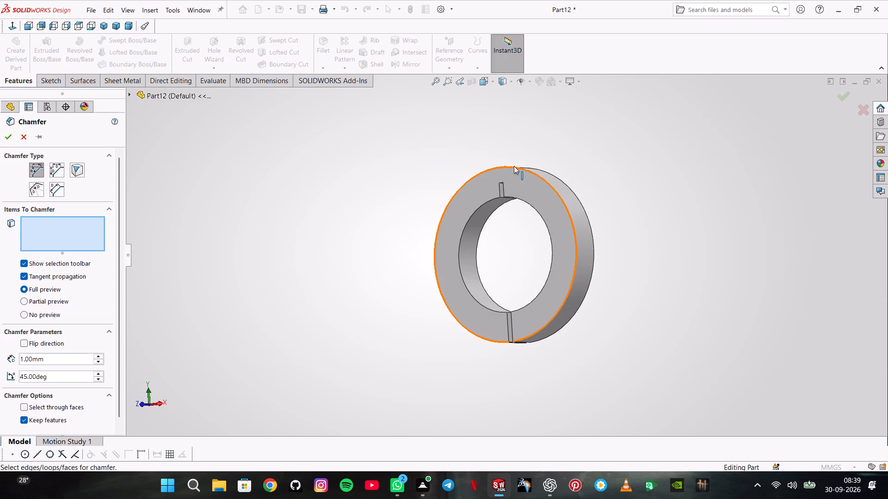
click(514, 166)
middle_drag(614, 185, 538, 224)
click(491, 225)
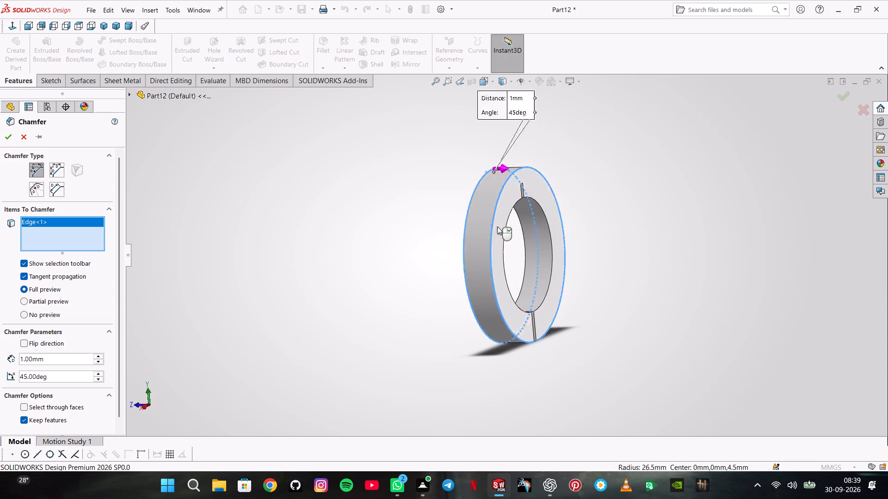
click(506, 225)
middle_drag(386, 231, 455, 207)
click(479, 209)
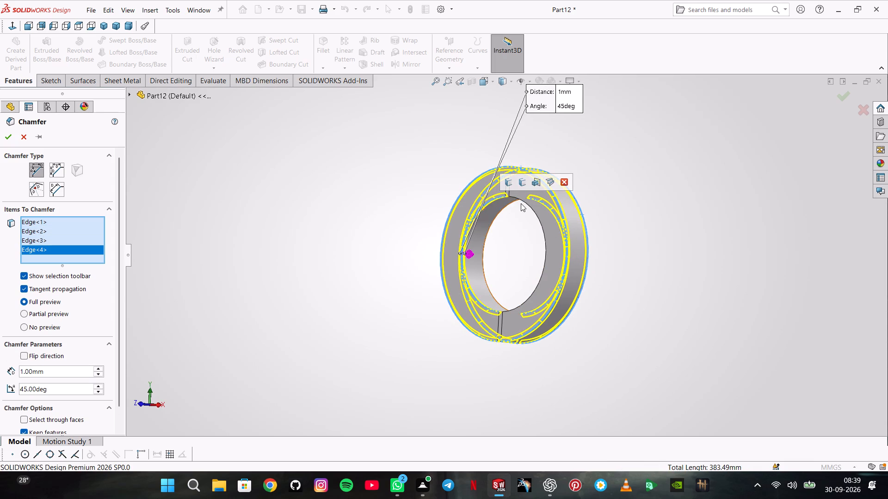
click(528, 206)
middle_drag(572, 197, 511, 225)
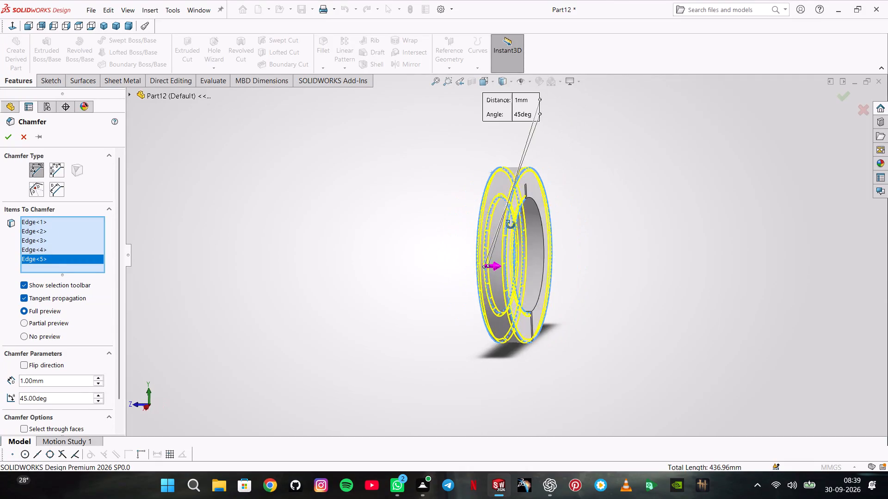
middle_drag(511, 225, 490, 227)
click(529, 198)
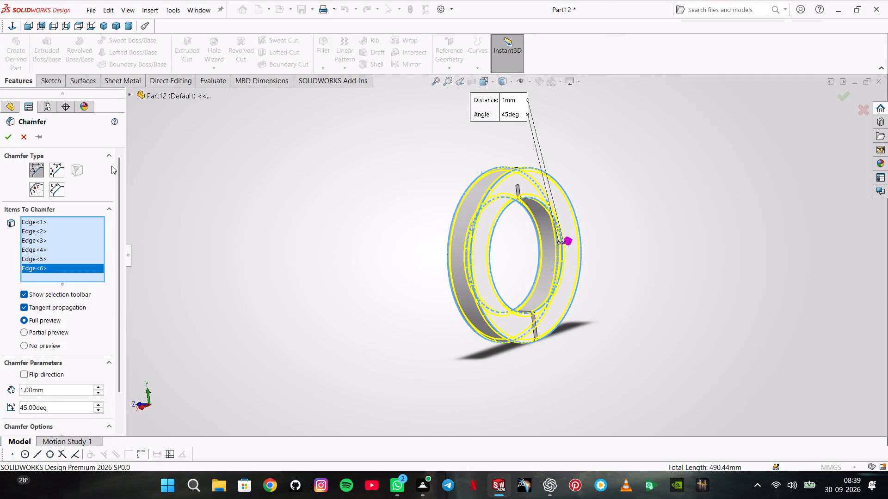
click(11, 140)
click(437, 165)
Start a sketch on the Right Plane and draw a circle about 13.1 mm in diameter over the ring's lower end.
middle_drag(444, 164, 449, 162)
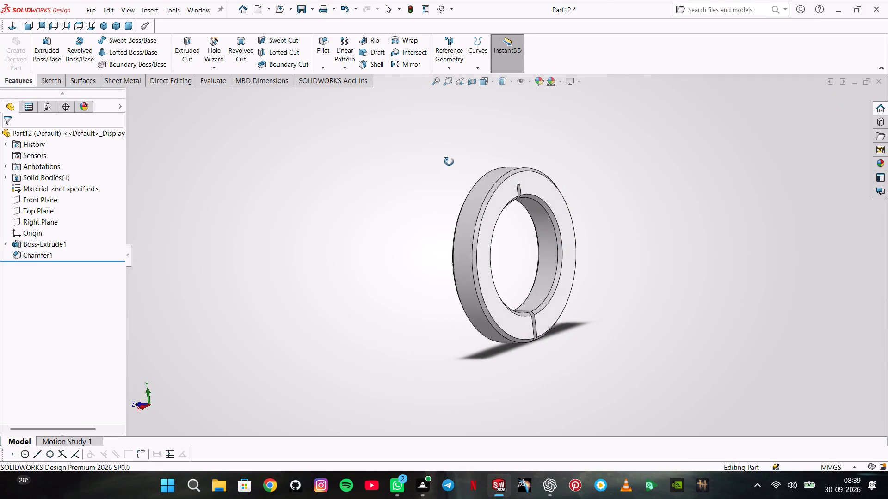
middle_drag(449, 162, 481, 146)
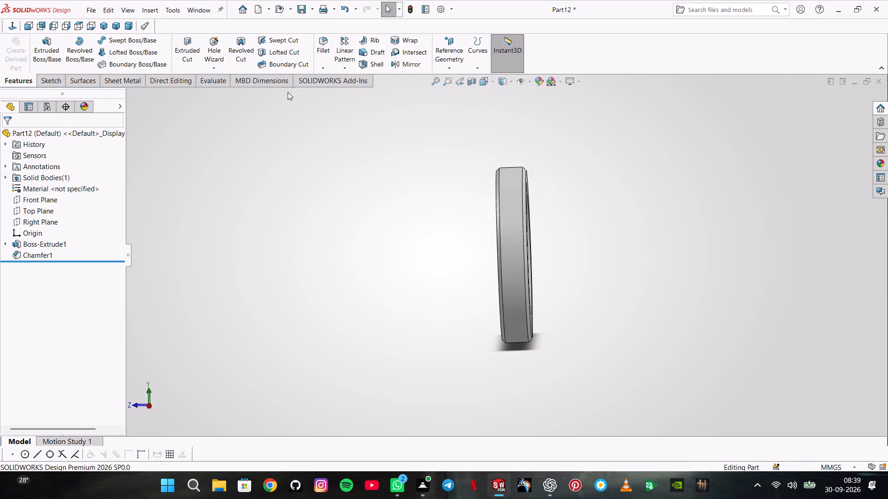
click(47, 217)
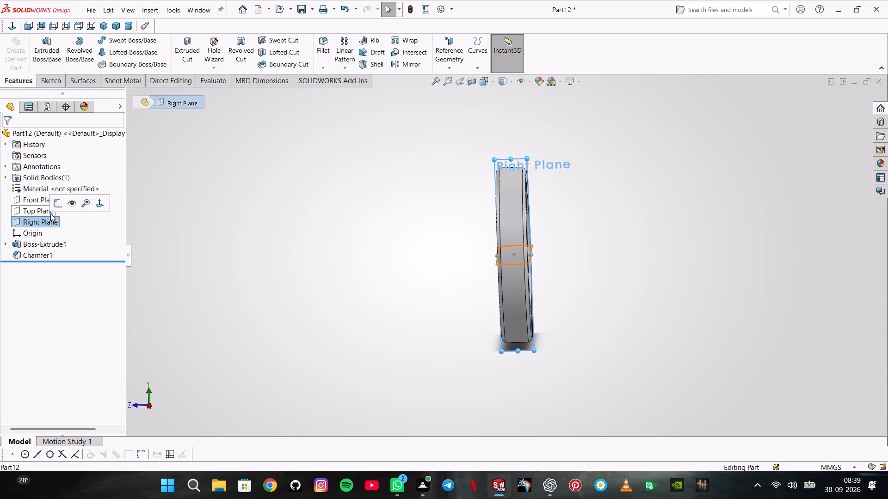
click(53, 207)
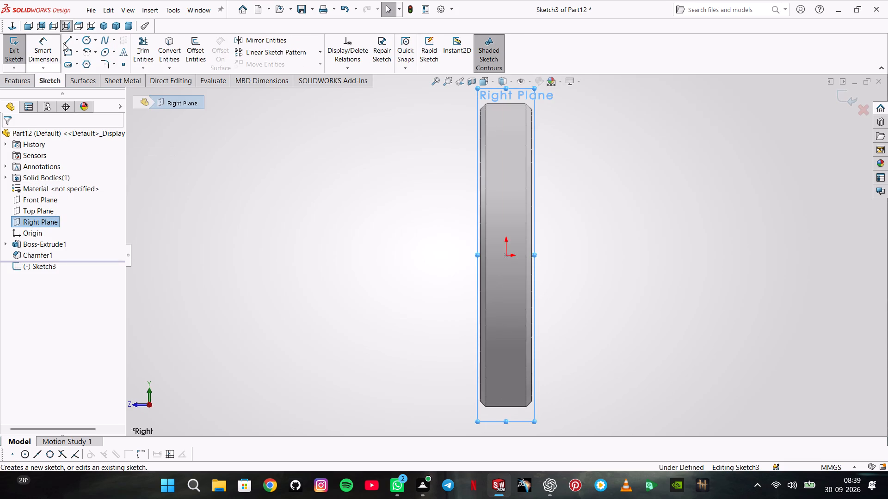
click(87, 45)
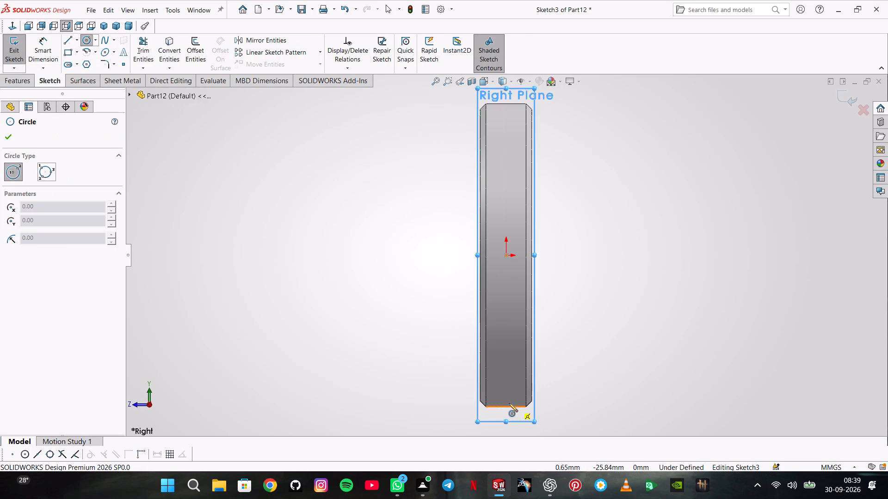
middle_drag(567, 327, 611, 310)
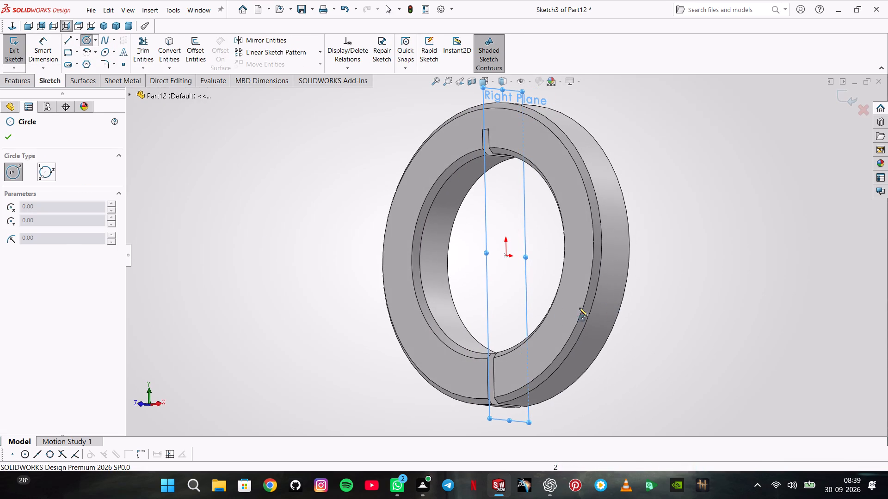
click(7, 25)
click(510, 392)
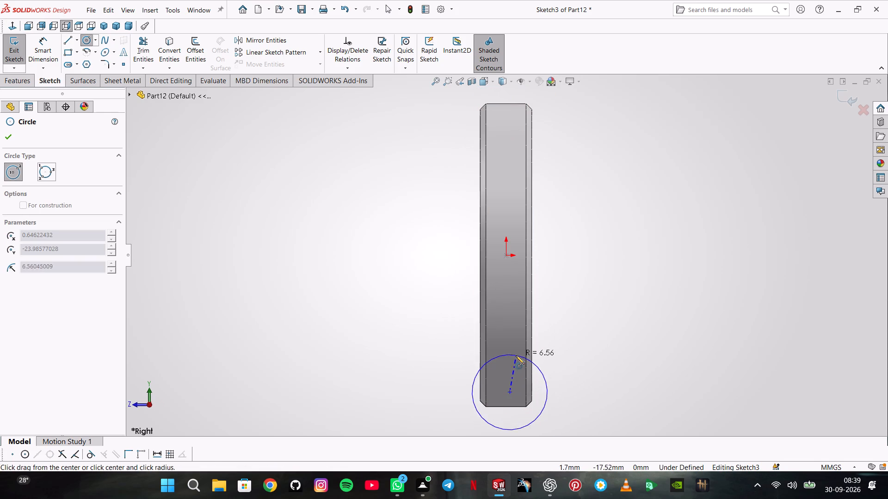
click(516, 355)
Dimension the circle's centre 4.5 mm from the ring's side edge.
click(30, 49)
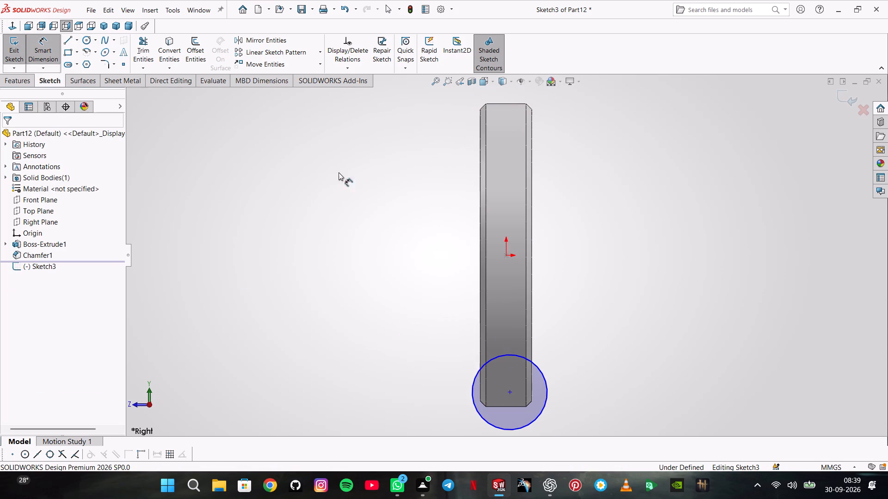
click(510, 392)
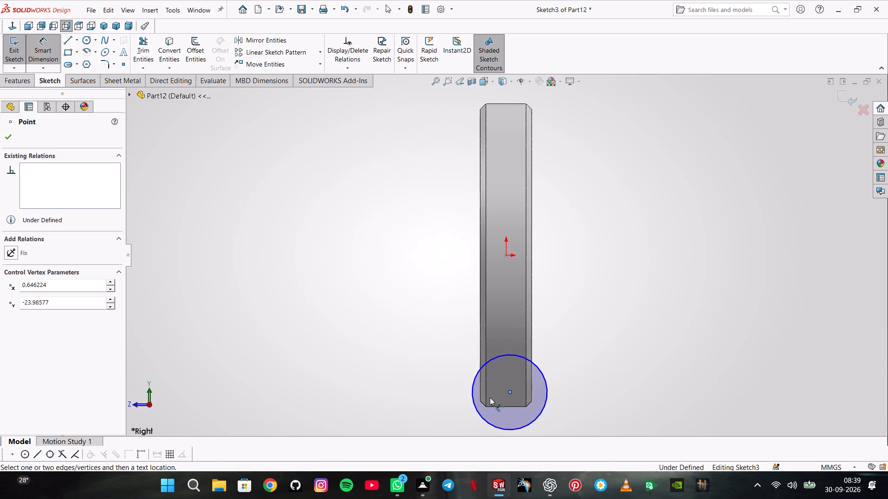
click(480, 396)
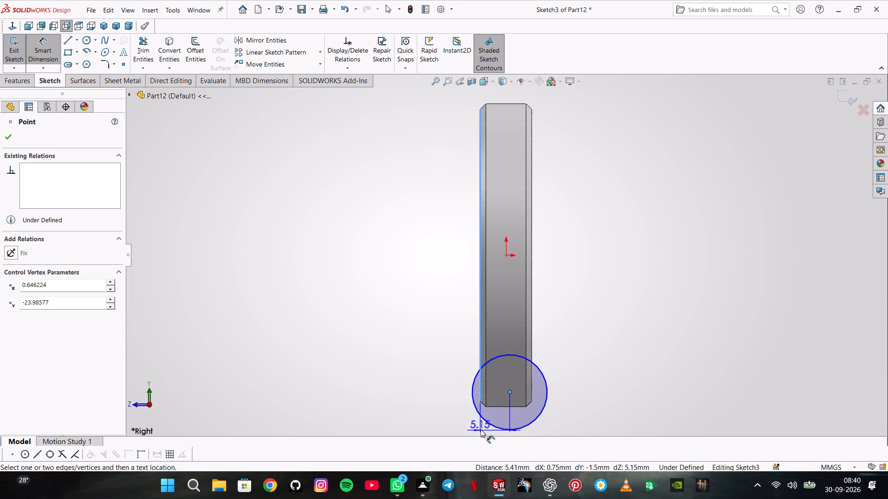
scroll(482, 426, up, 2)
click(498, 383)
text(4.)
key(5)
key(Return)
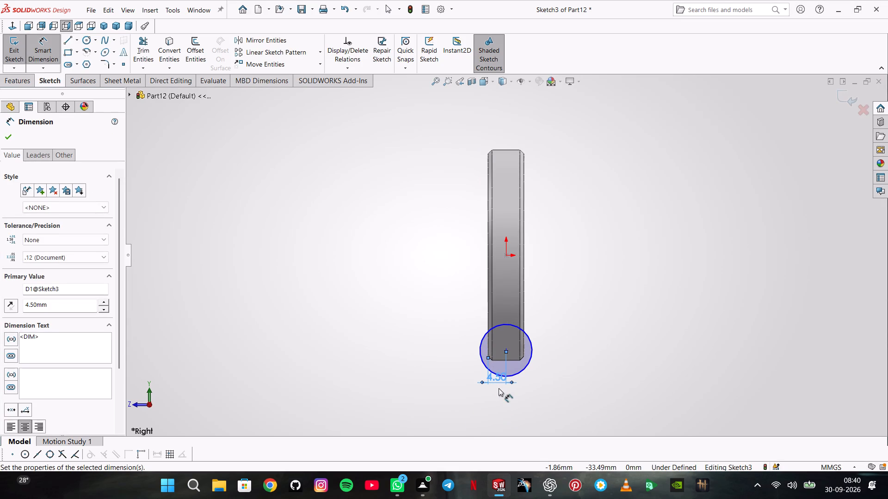
Add a diameter dimension to the circle and open its value for editing.
click(484, 335)
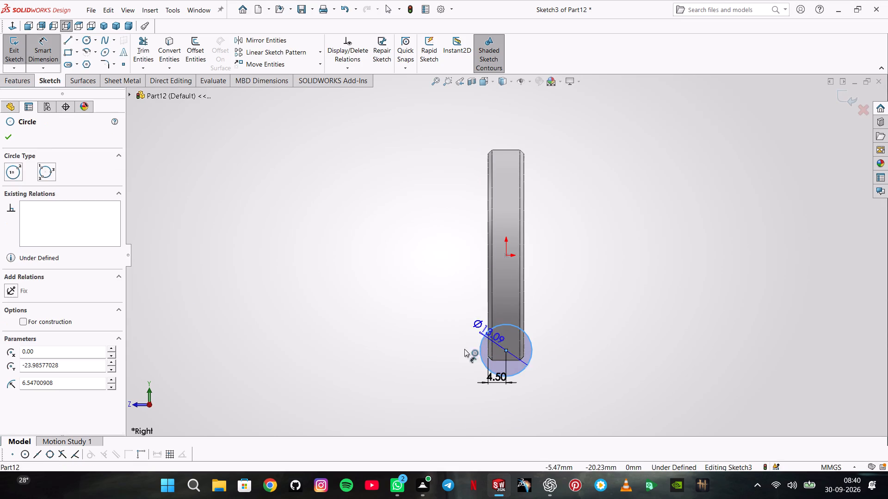
click(462, 350)
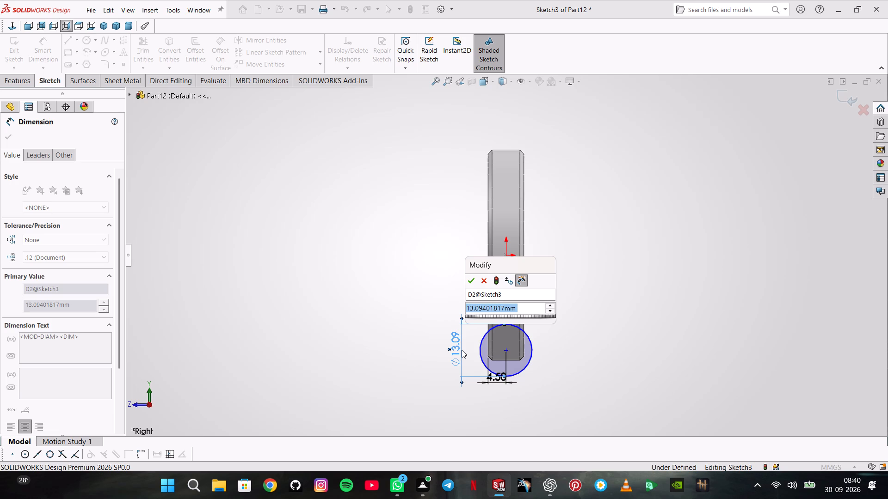
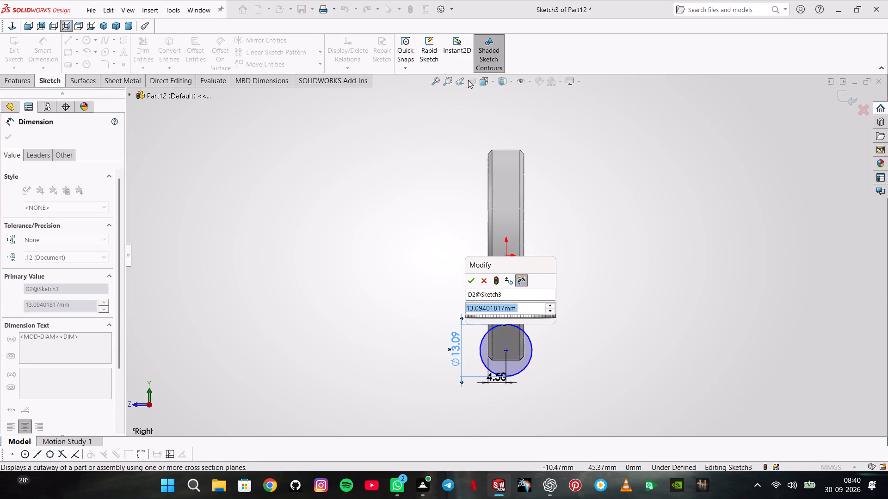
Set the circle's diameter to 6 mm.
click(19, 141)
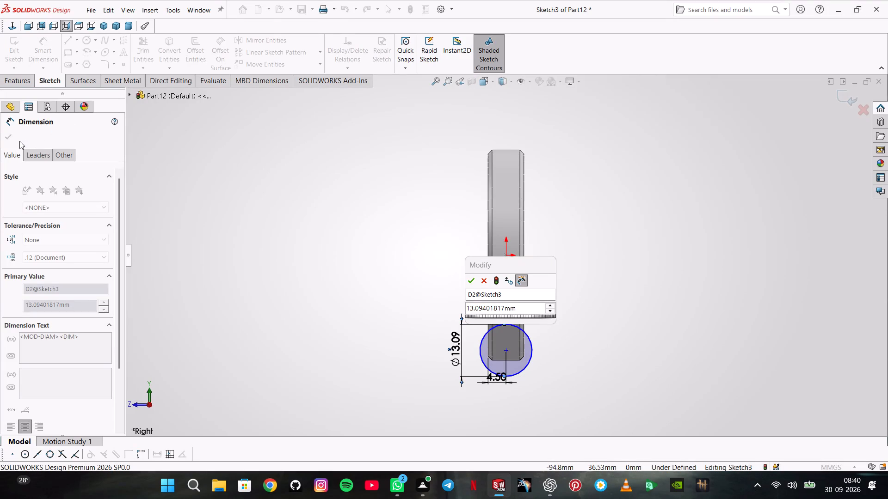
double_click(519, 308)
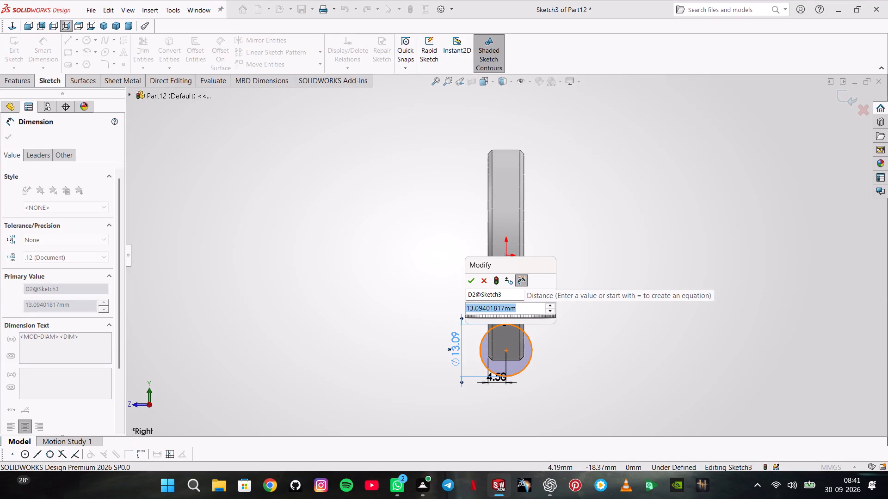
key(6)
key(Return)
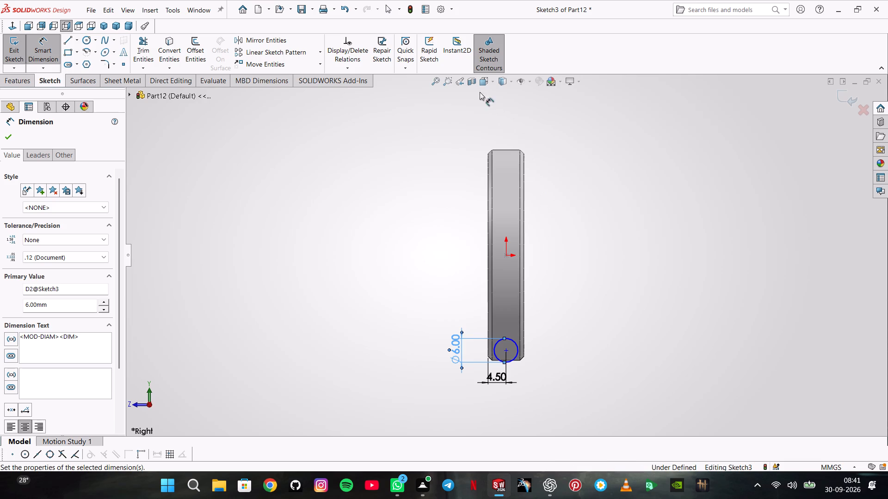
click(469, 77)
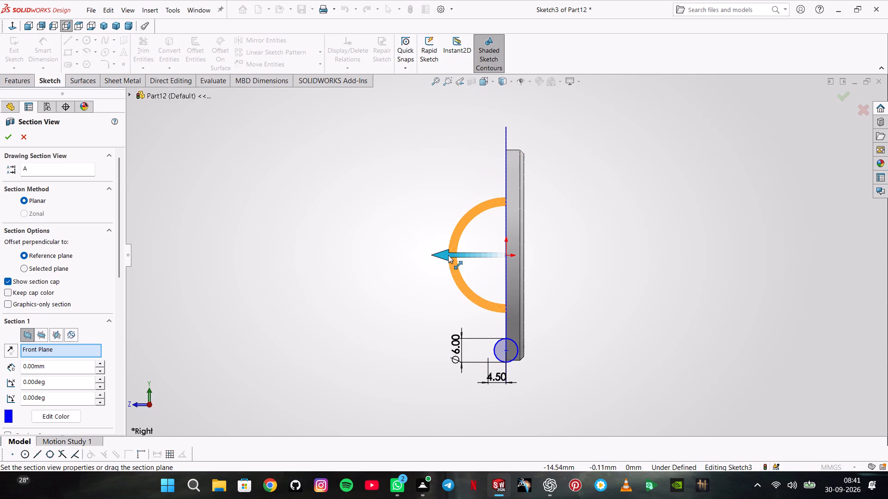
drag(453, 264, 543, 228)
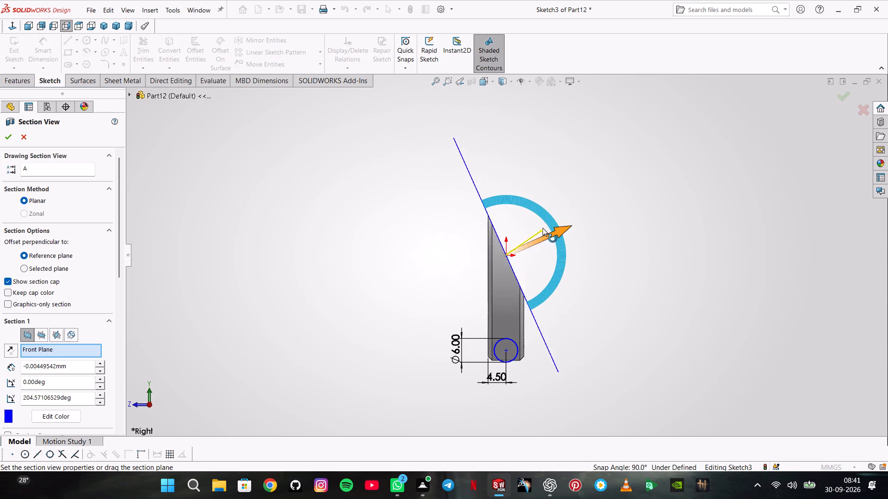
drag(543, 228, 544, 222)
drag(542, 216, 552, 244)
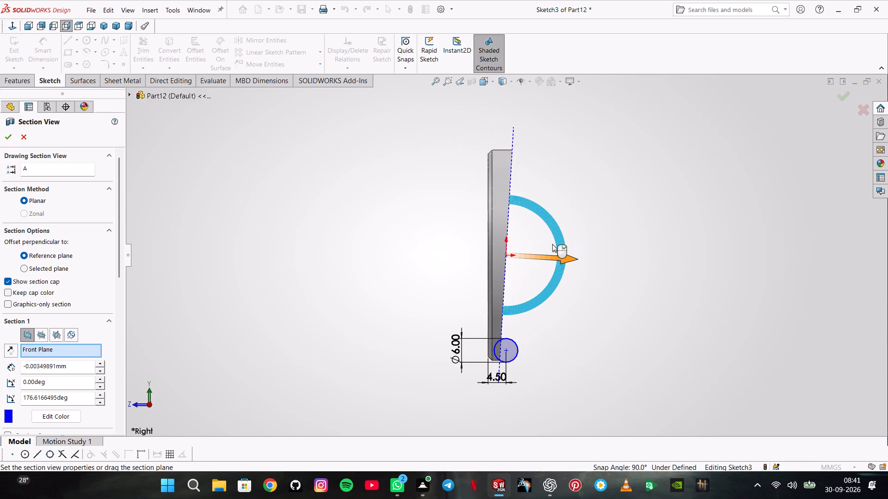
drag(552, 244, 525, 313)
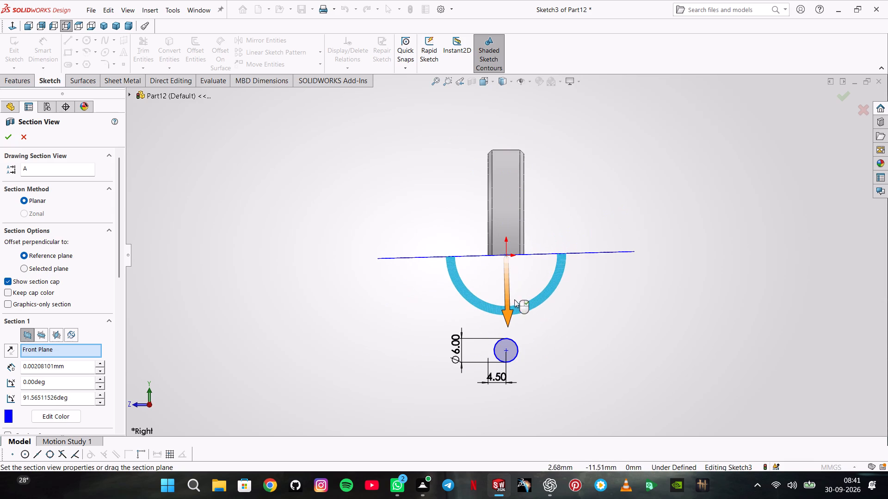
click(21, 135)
Display a section view of the ring cut along the Right Plane with zero offset.
middle_drag(364, 144, 364, 144)
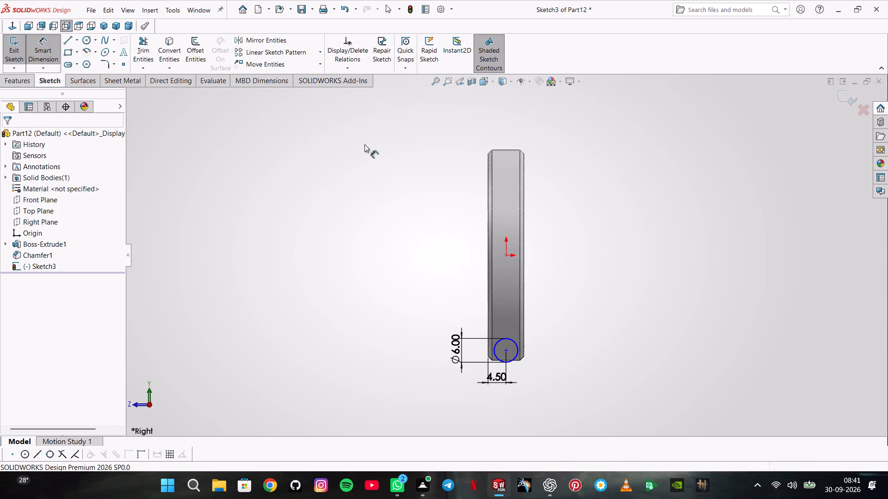
middle_drag(364, 144, 410, 134)
click(474, 79)
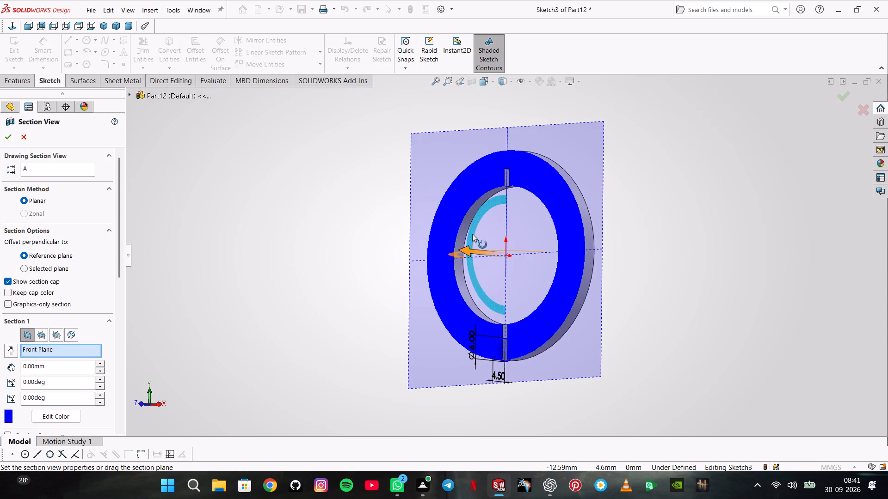
drag(465, 253, 542, 249)
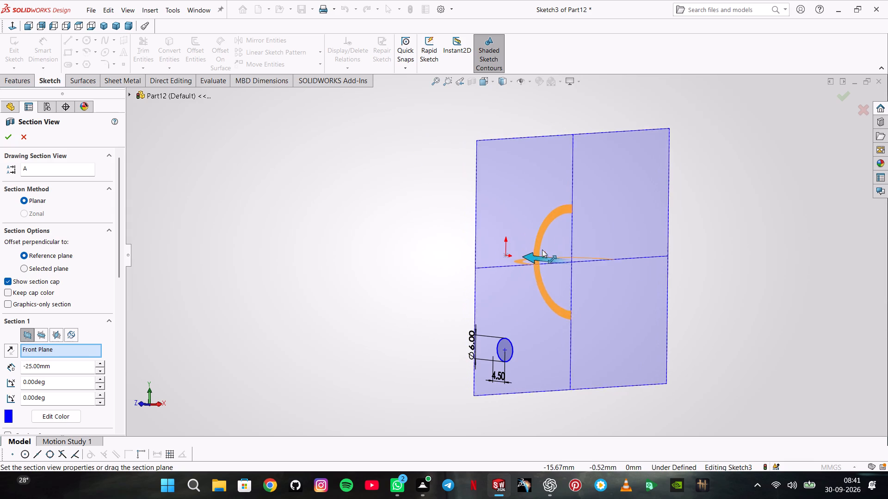
drag(542, 249, 561, 254)
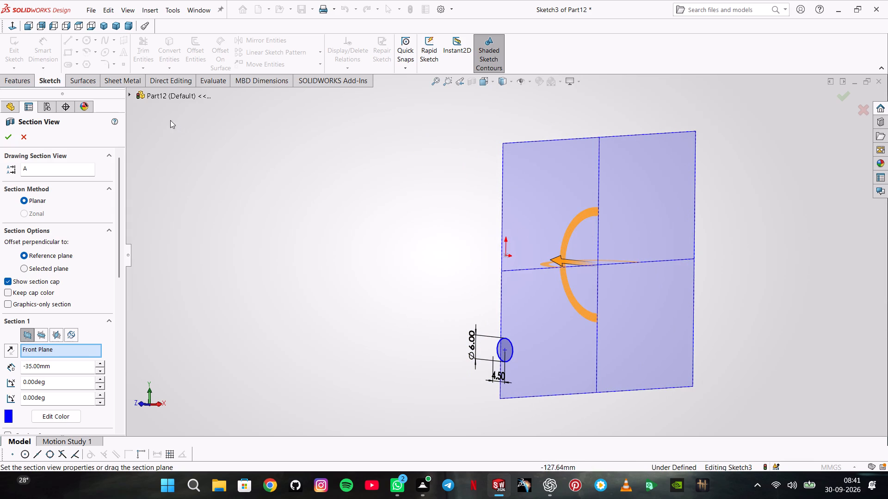
click(132, 94)
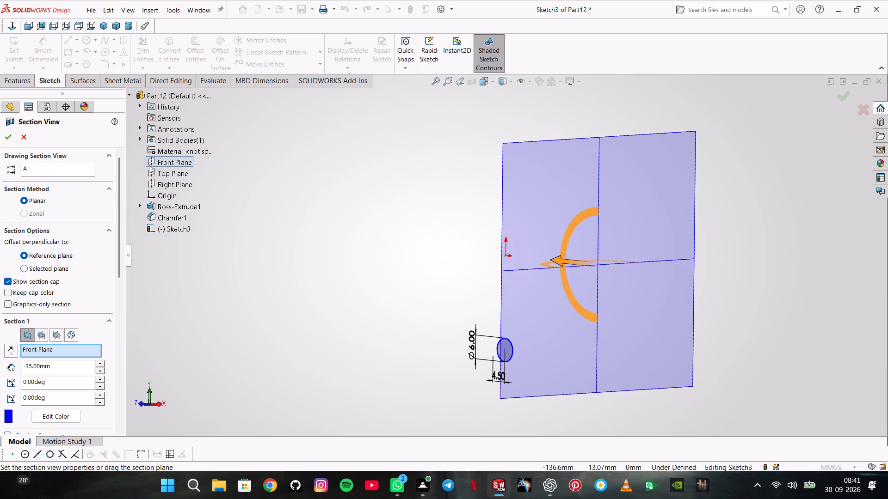
click(165, 183)
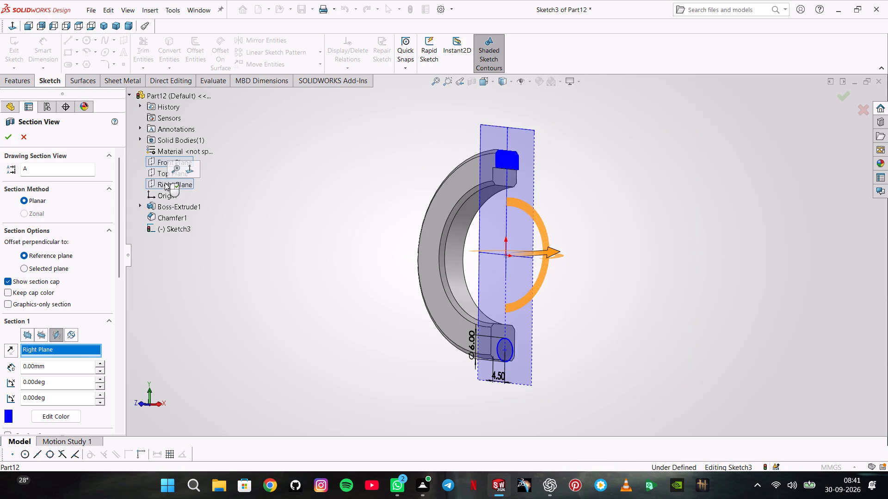
click(10, 141)
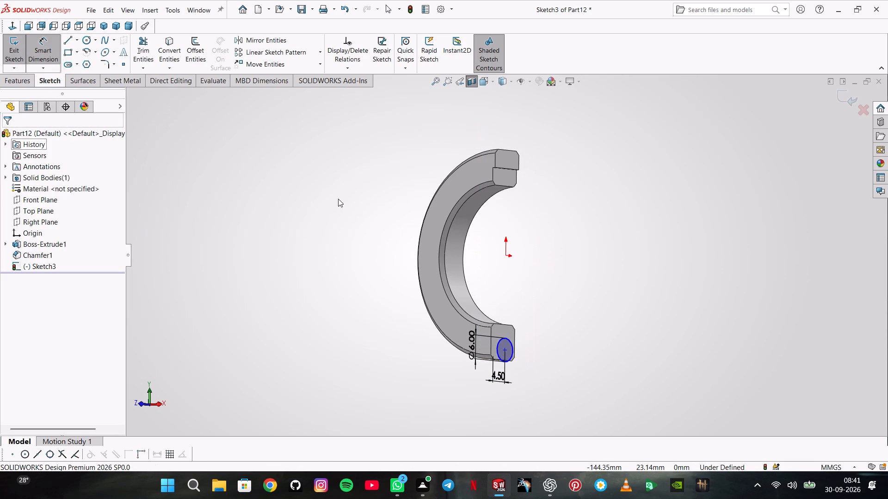
Dimension the circle's centre 4.5 mm below the ring's lower inner edge in the sectioned right-side view.
click(9, 24)
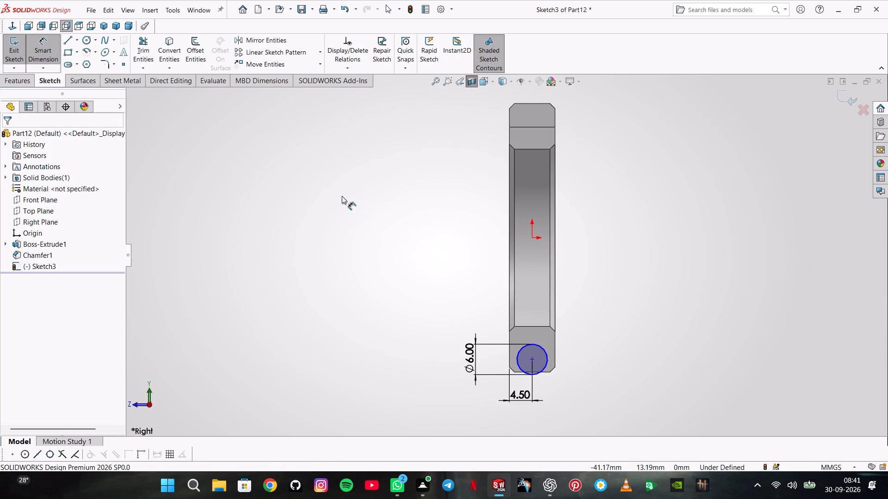
click(531, 358)
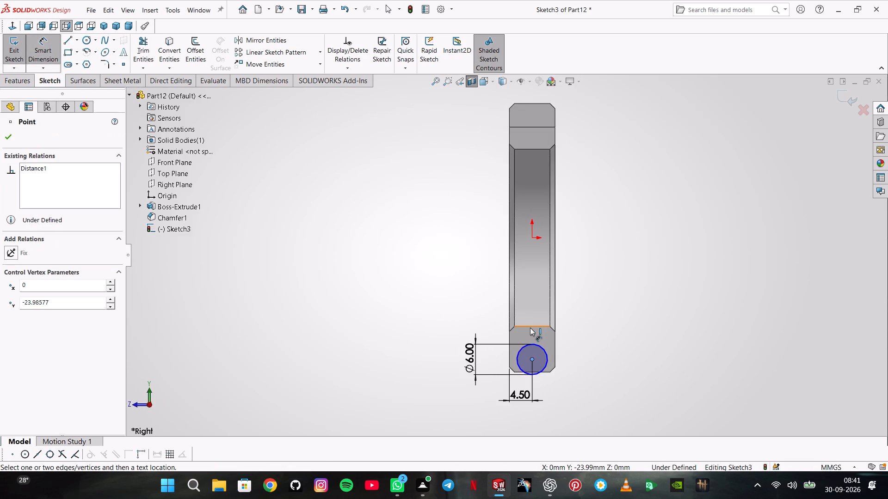
click(530, 328)
click(401, 345)
key(4)
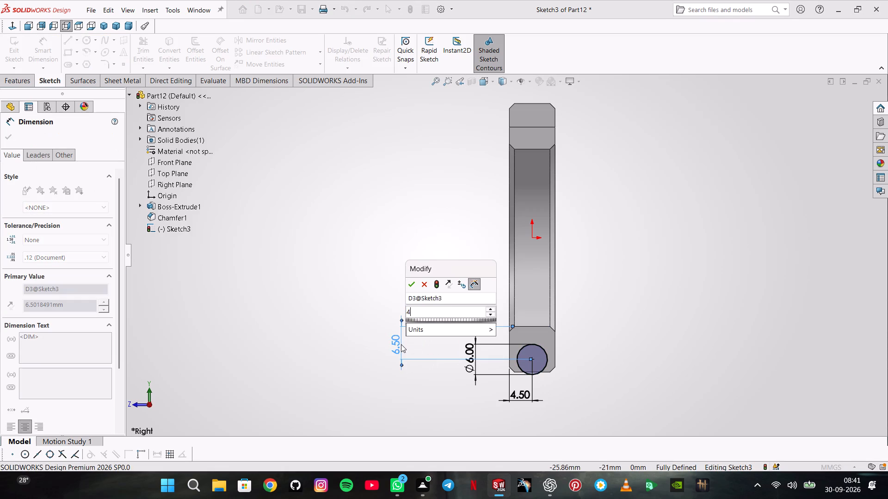
text(.5)
key(Return)
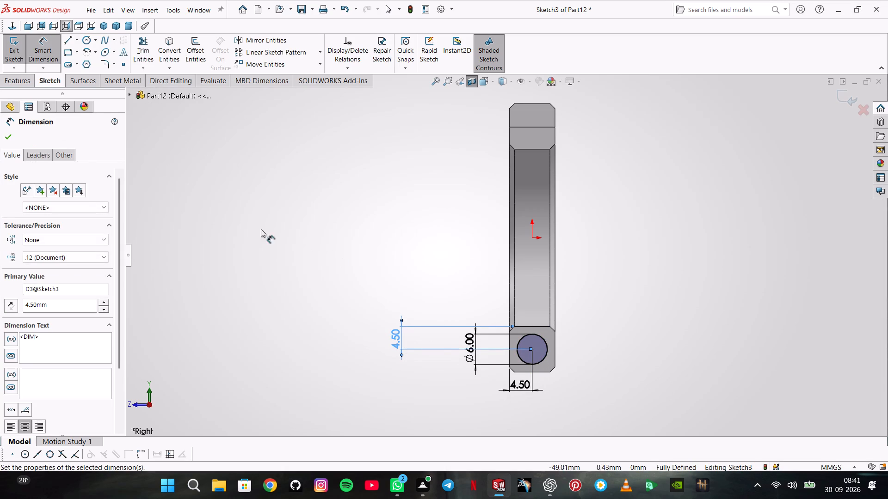
click(13, 132)
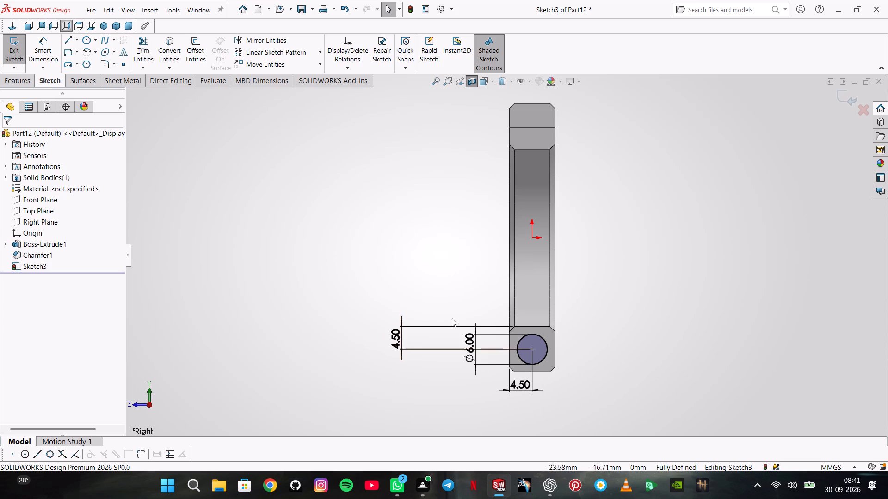
Set the circle's diameter to 4 mm.
double_click(473, 355)
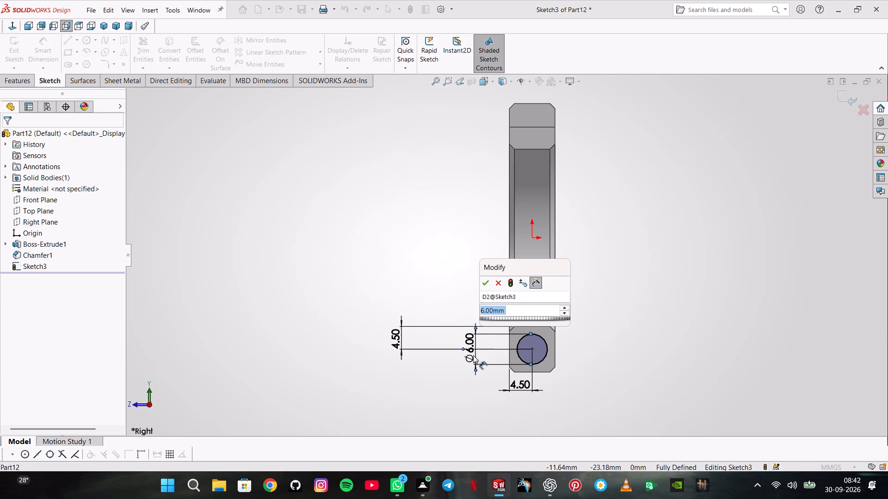
key(4)
key(Return)
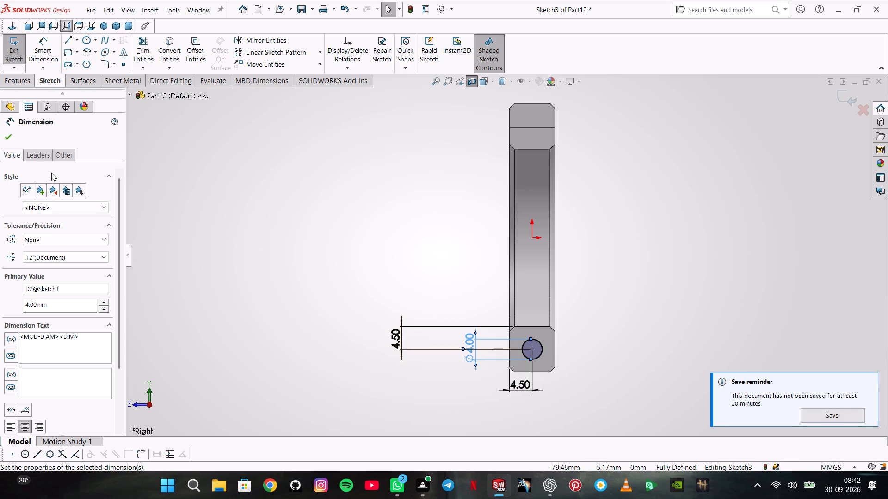
click(5, 135)
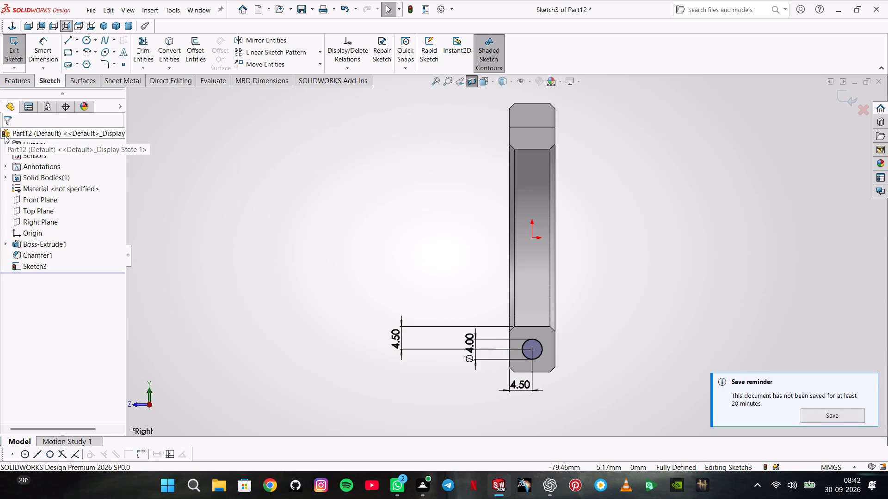
Extrude-cut the 4 mm circle with Through All - Both to make a hole across the ring's lower end.
click(24, 79)
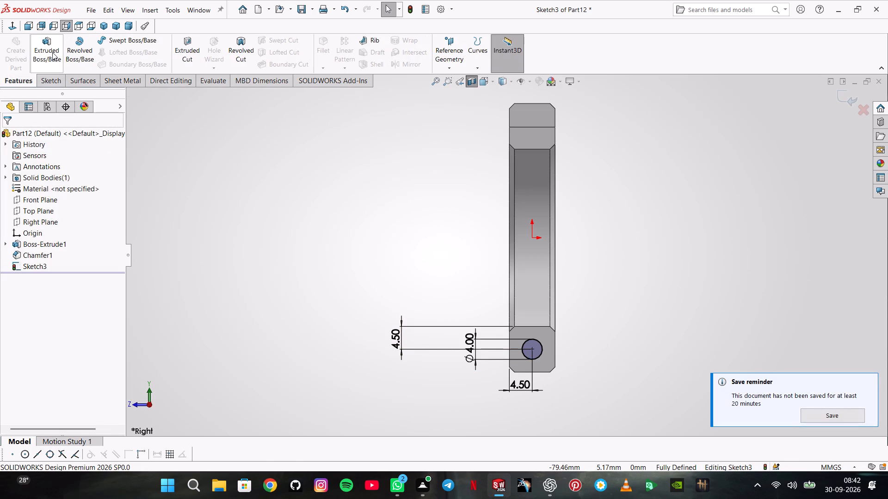
click(187, 50)
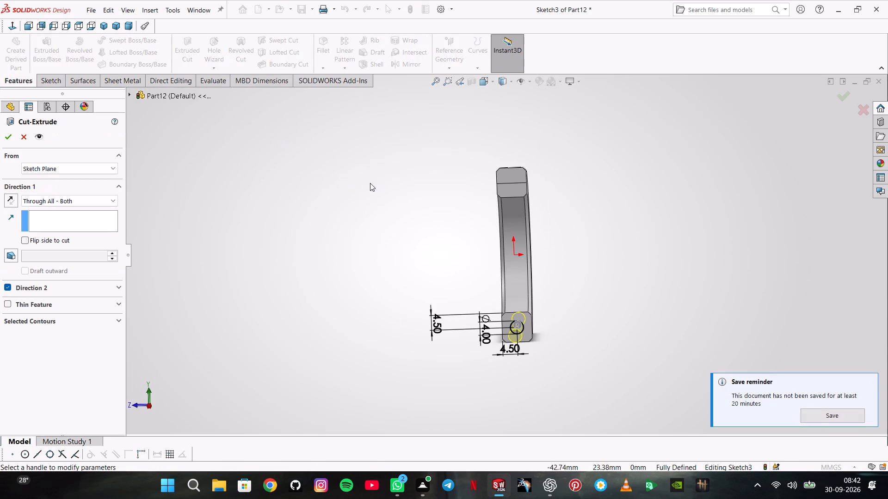
click(10, 139)
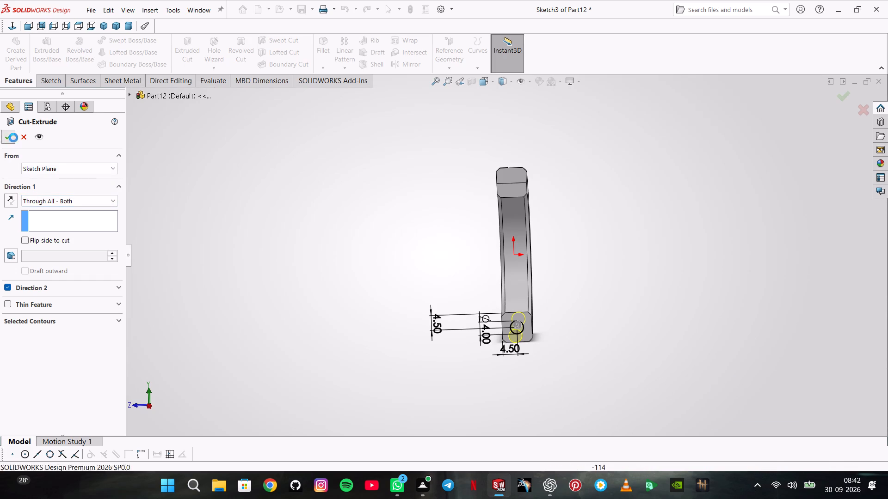
click(423, 173)
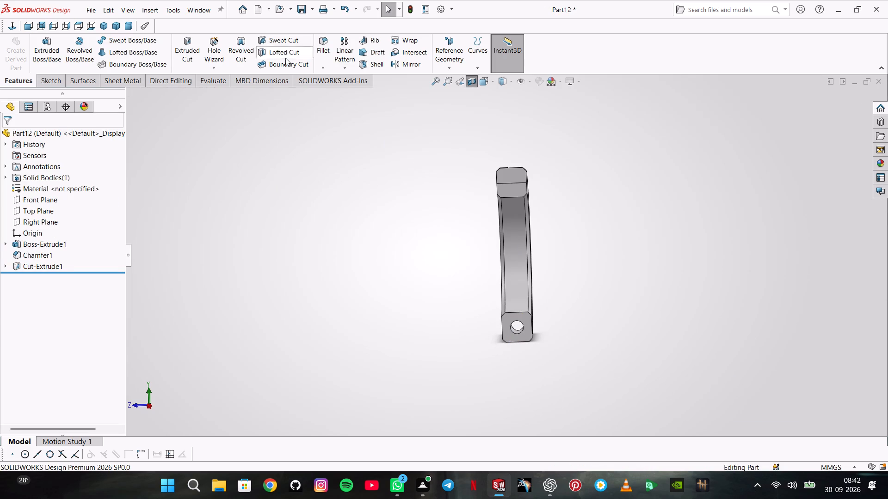
Turn off the section view of the ring.
click(474, 86)
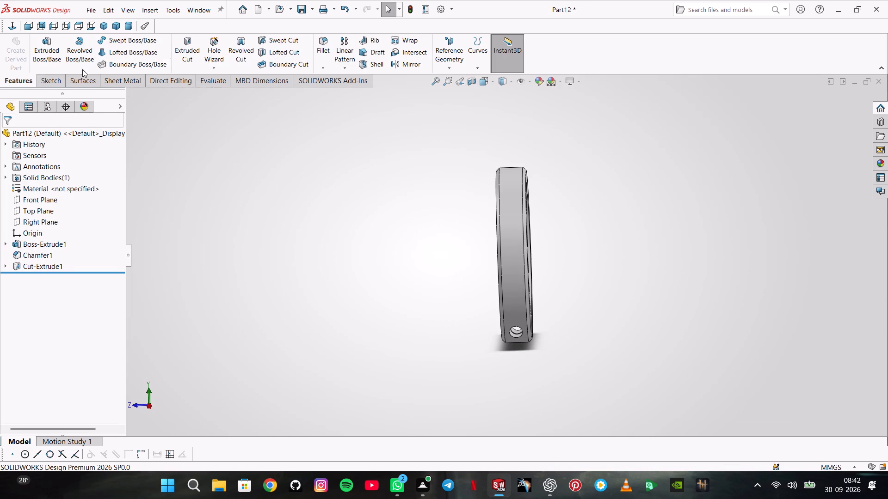
Start a sketch on the Right Plane and draw a circle about 7.8 mm in diameter centred on the 4 mm hole.
click(43, 223)
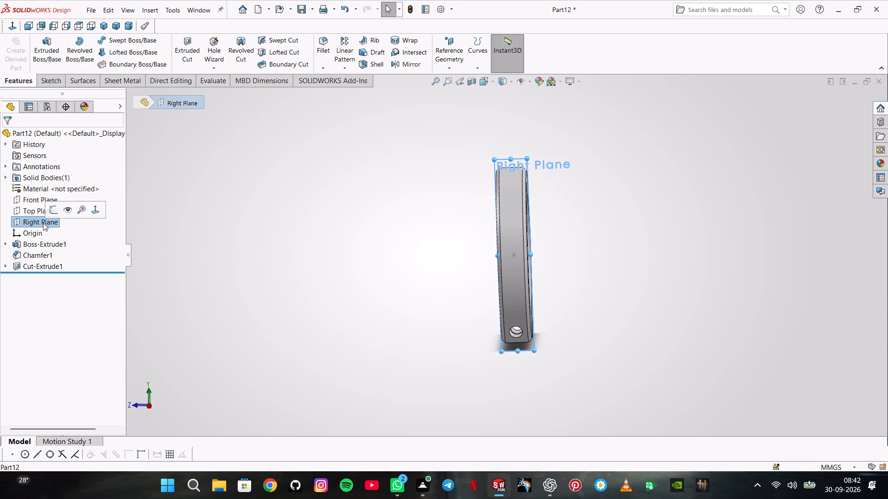
click(49, 213)
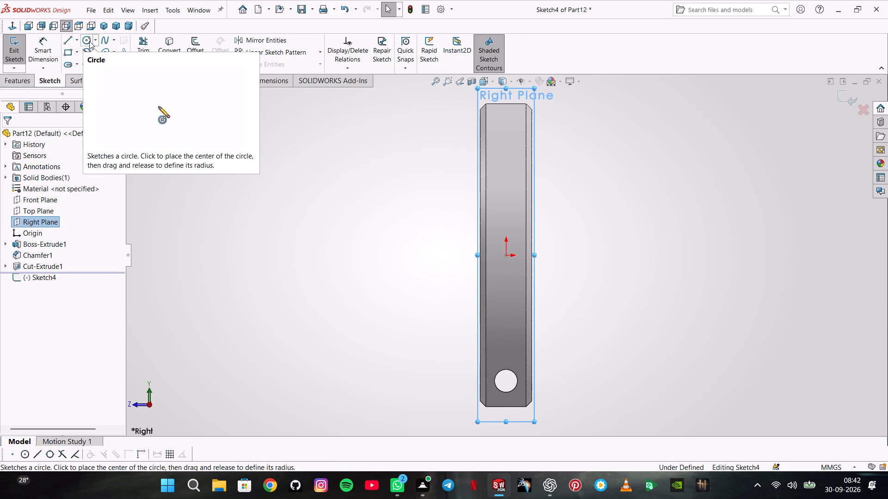
click(89, 41)
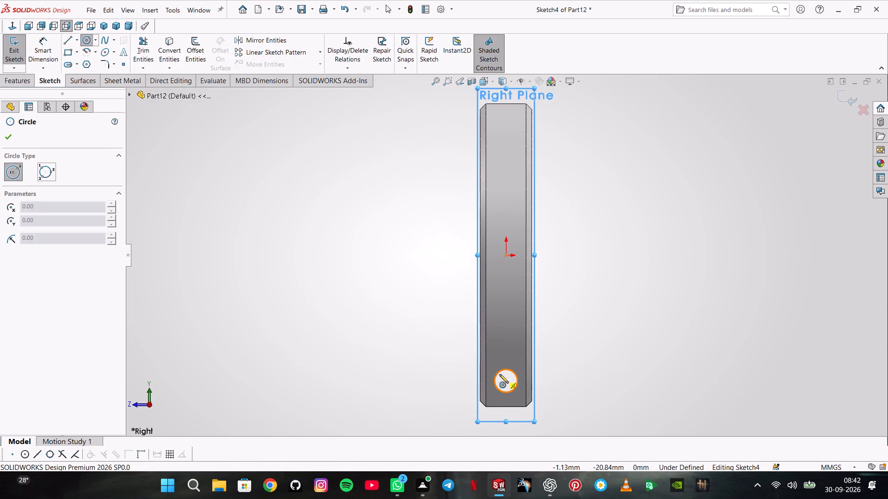
click(506, 381)
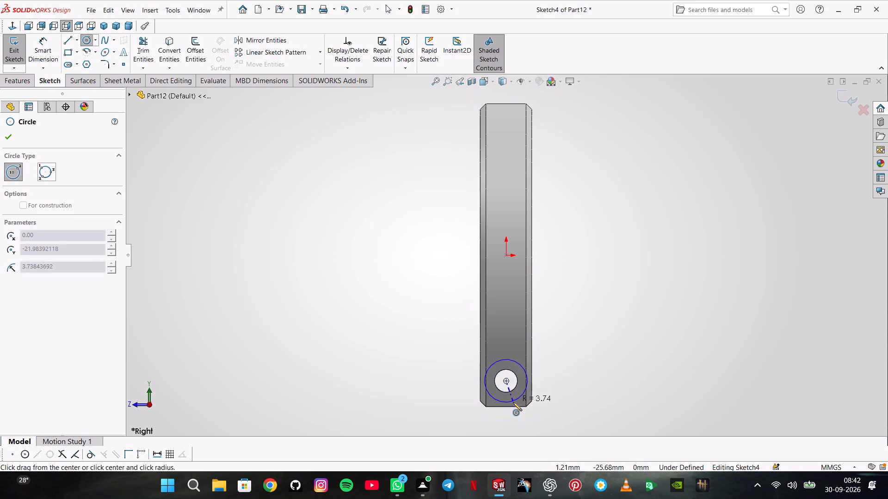
click(513, 402)
Dimension the new circle around the hole with a diameter of 6 mm.
click(31, 38)
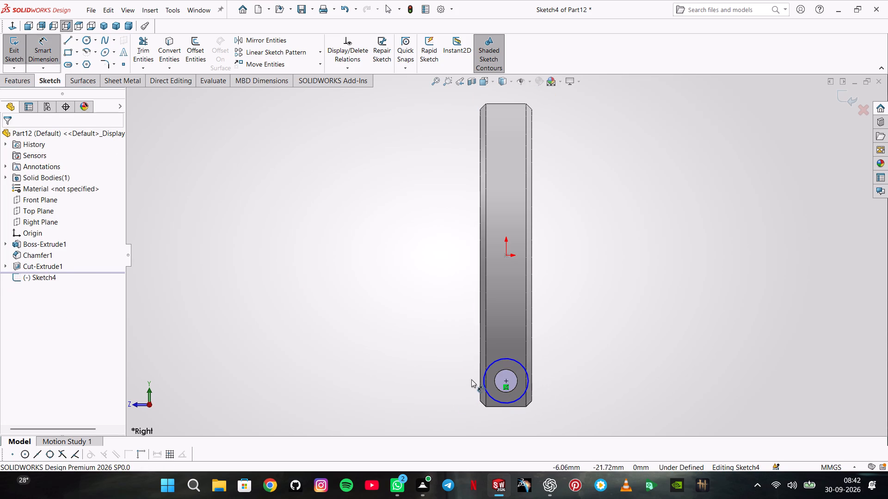
click(483, 382)
click(447, 387)
key(6)
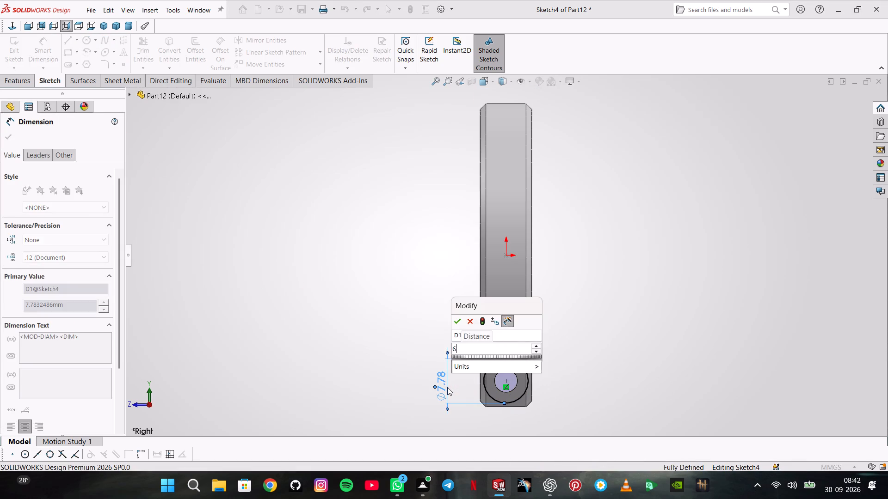
key(Return)
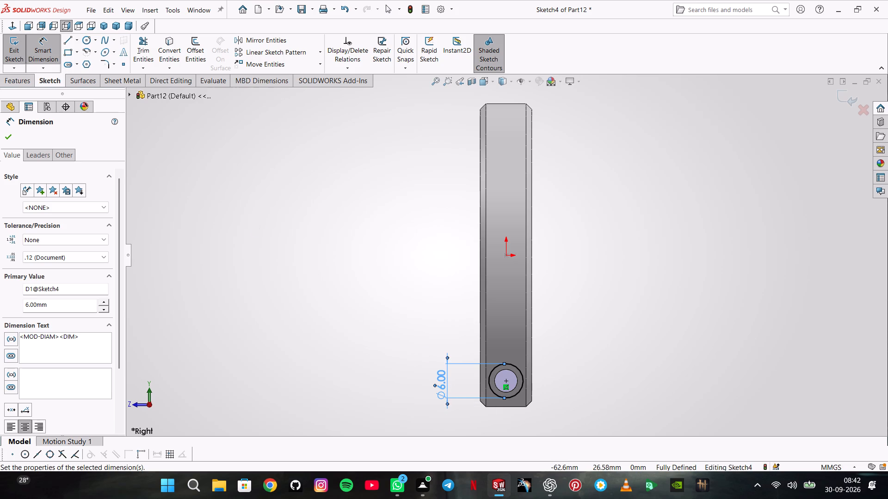
click(12, 137)
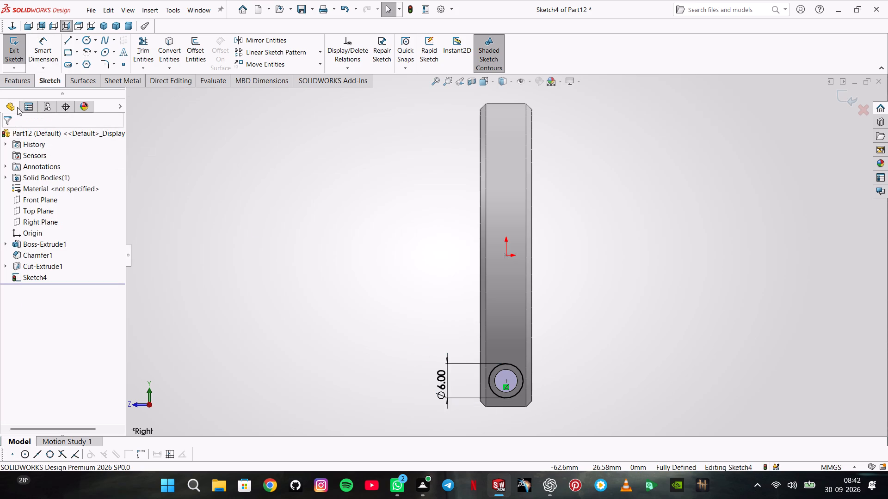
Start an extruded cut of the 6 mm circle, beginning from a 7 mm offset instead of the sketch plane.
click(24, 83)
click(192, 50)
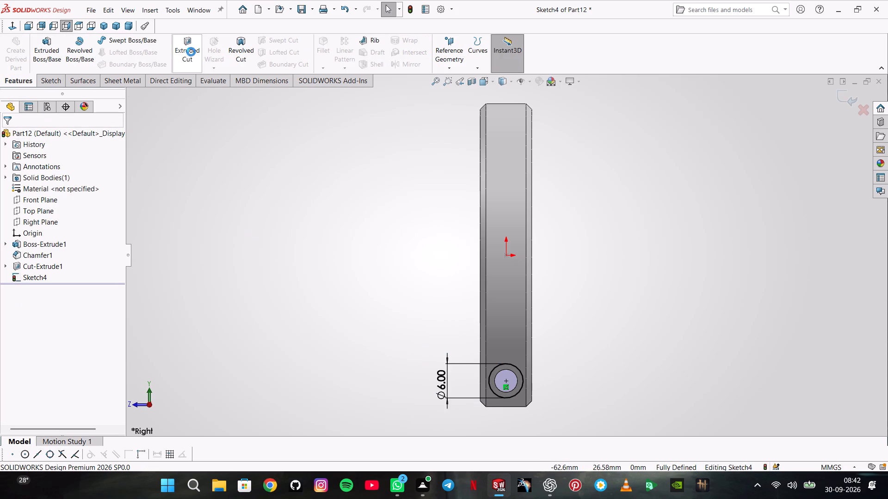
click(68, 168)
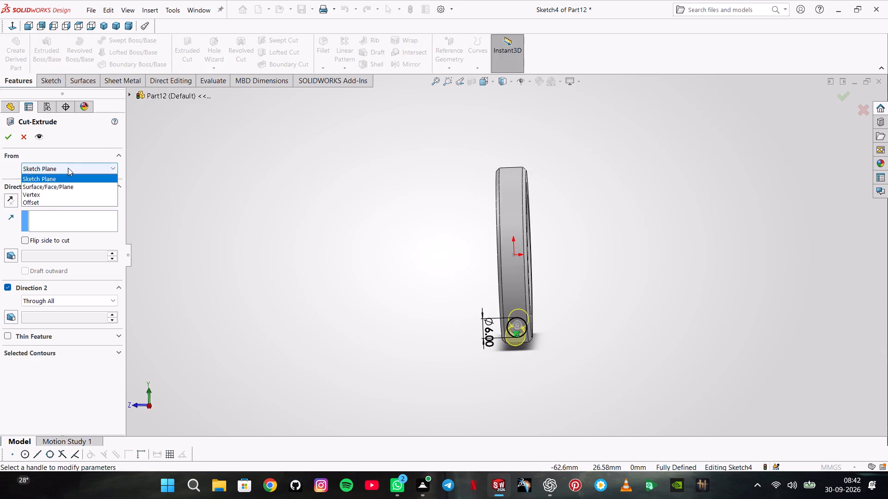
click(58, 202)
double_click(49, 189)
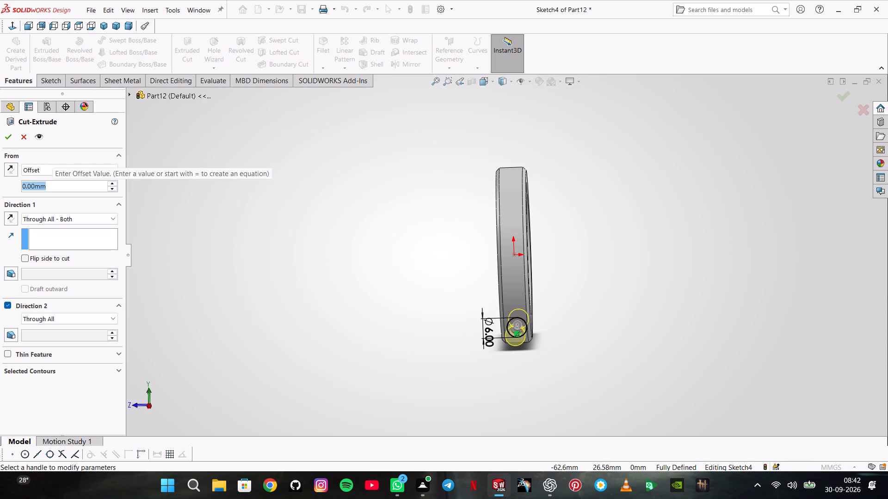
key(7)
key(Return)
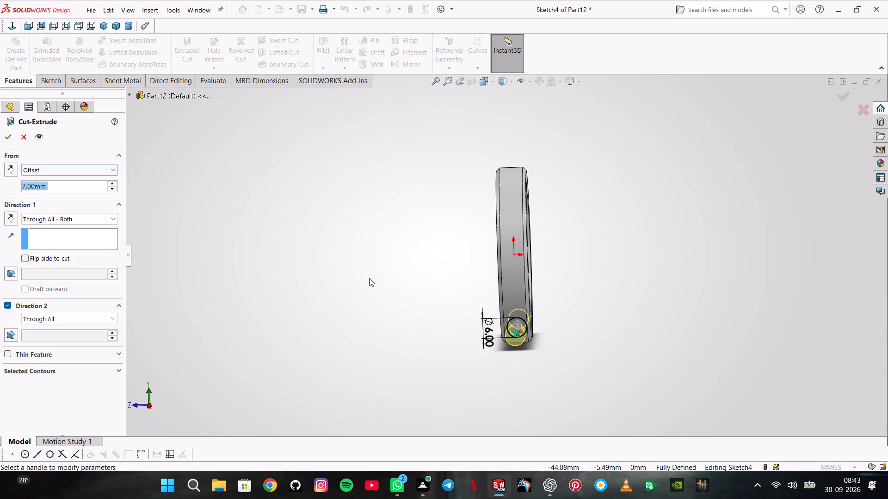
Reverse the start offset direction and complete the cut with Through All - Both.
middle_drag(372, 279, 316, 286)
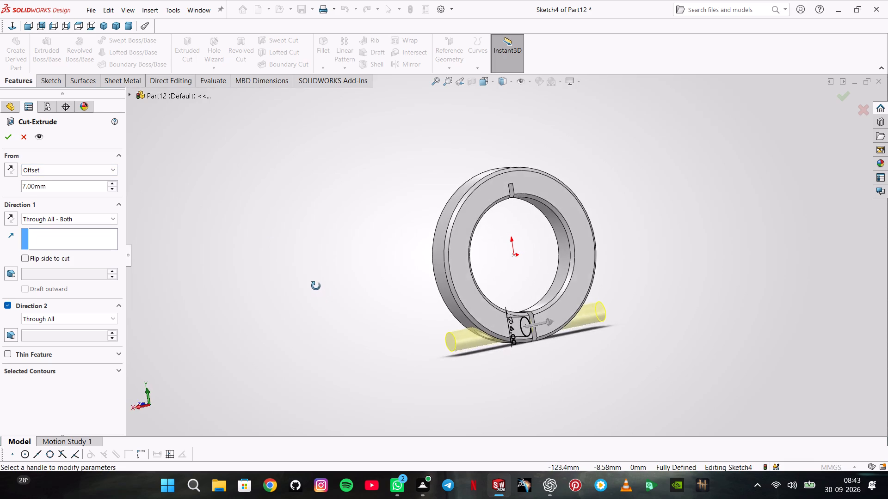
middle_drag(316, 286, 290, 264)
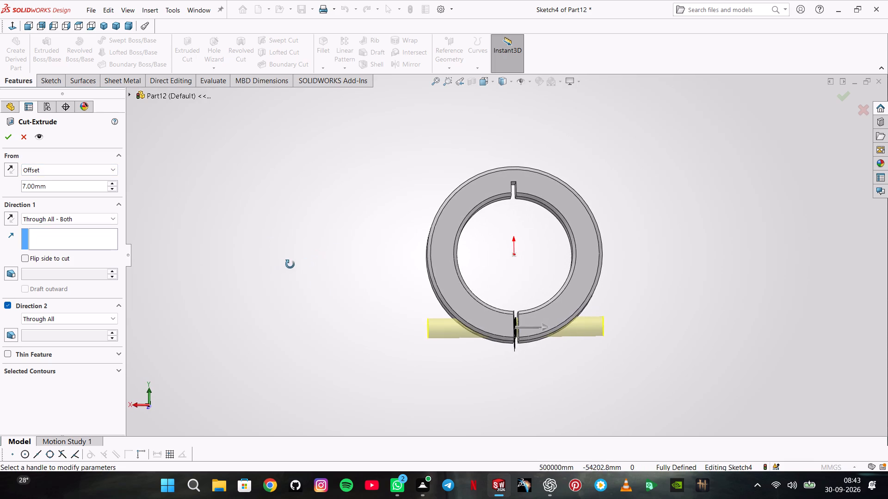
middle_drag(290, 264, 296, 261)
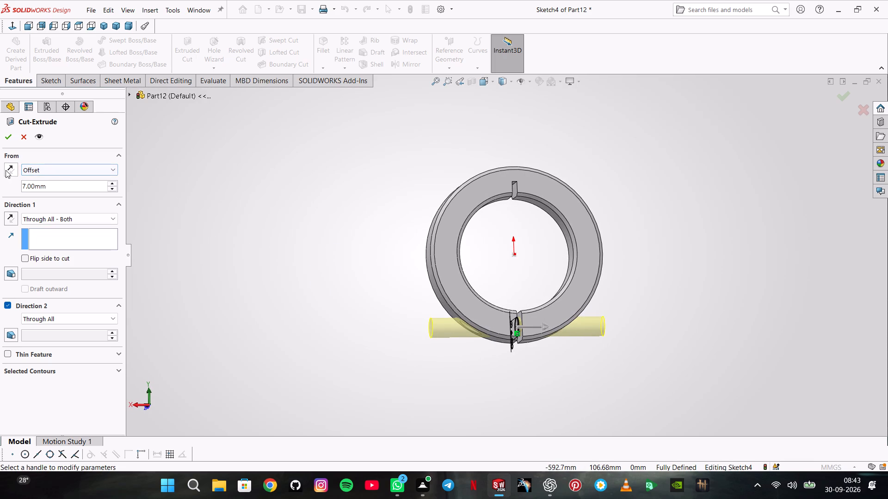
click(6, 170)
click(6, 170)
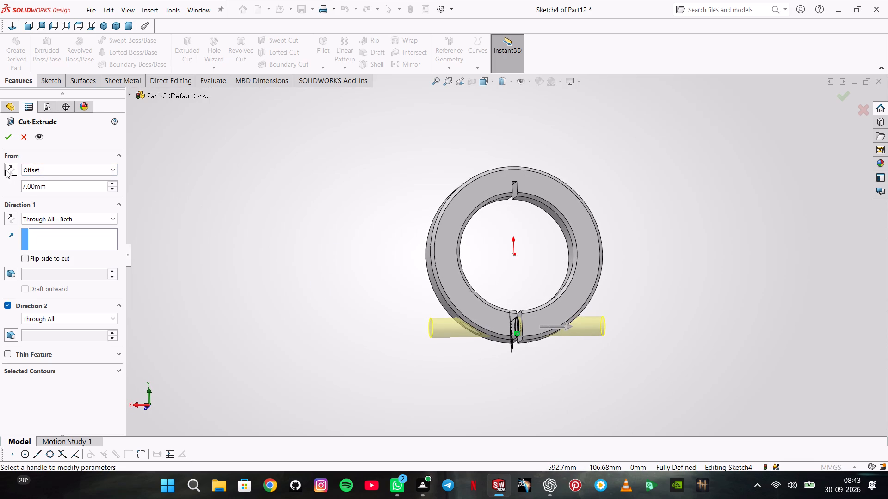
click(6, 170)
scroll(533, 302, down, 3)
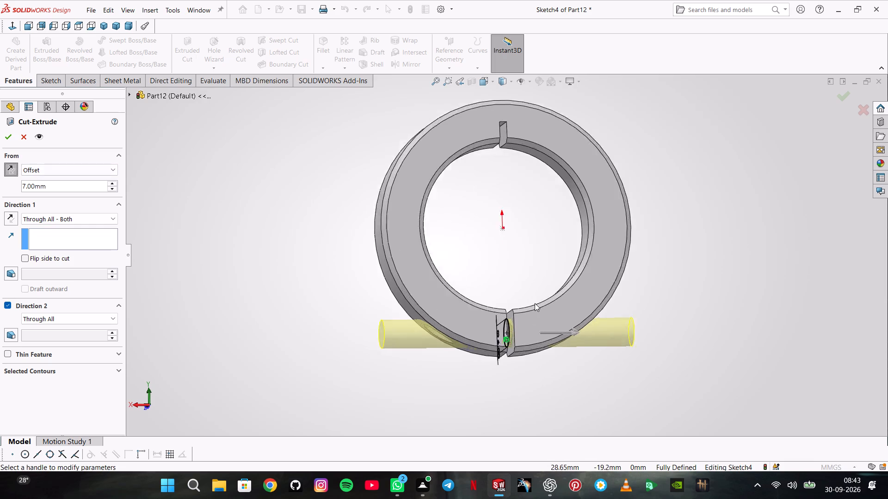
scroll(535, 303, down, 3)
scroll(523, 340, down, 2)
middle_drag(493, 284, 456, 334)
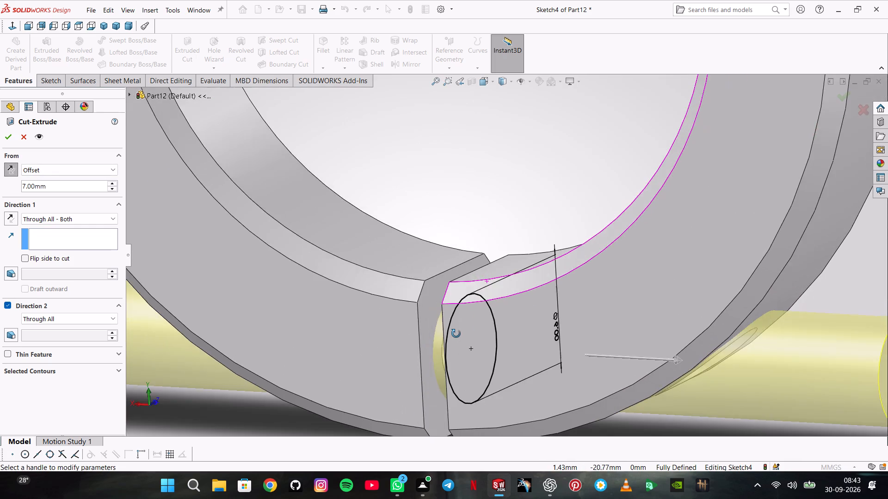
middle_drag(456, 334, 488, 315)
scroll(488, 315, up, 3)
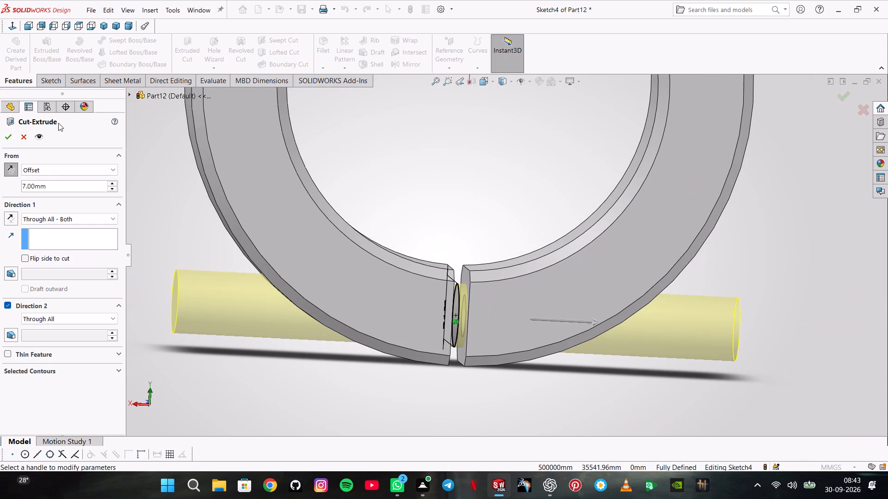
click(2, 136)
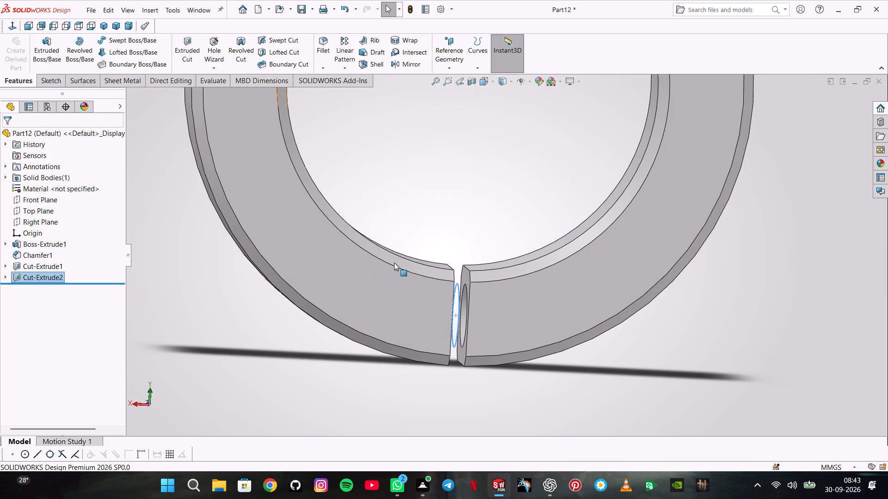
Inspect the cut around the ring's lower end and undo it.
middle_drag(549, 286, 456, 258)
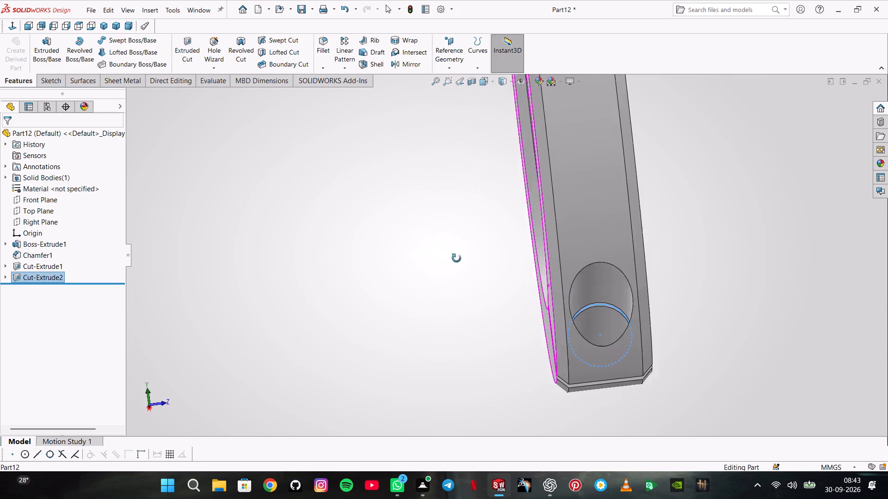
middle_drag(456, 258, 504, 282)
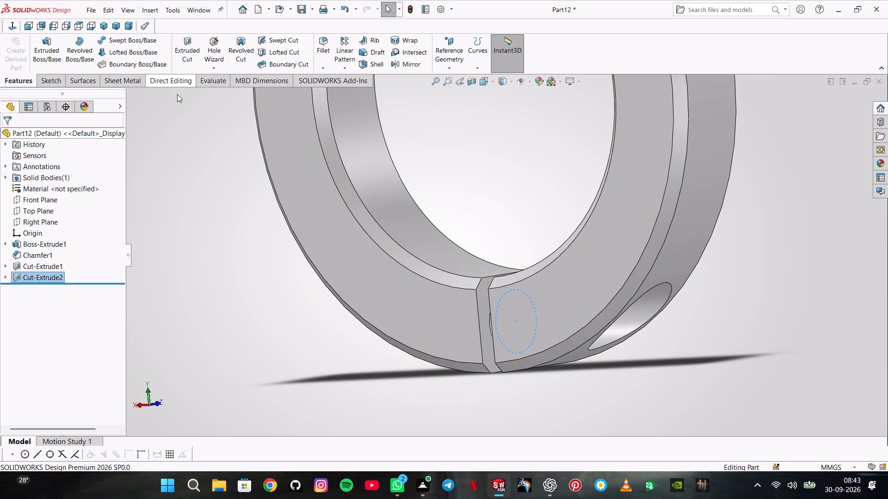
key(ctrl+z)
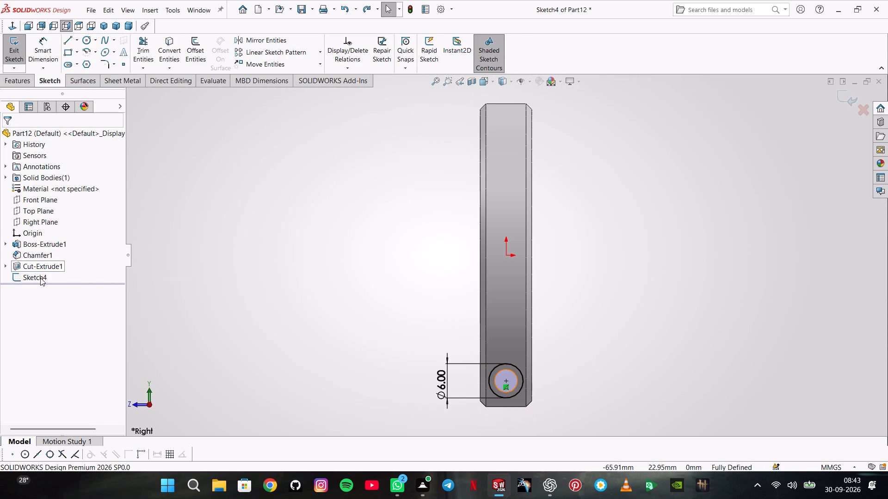
Begin a new extruded cut of the 6 mm circle with Direction 1 set to Blind and reversed.
click(31, 76)
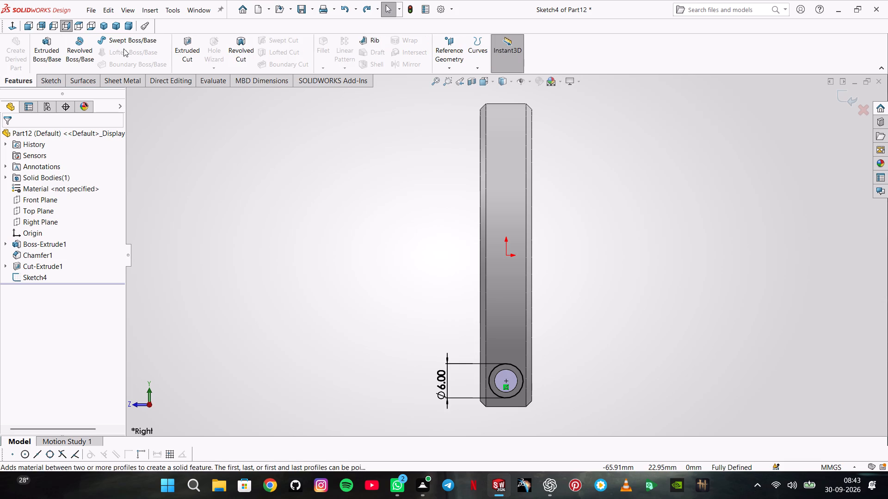
click(193, 56)
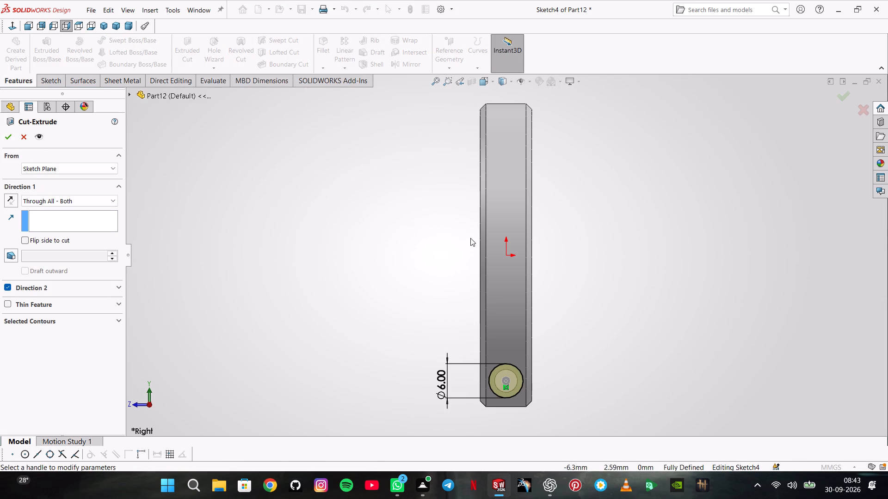
middle_drag(470, 237, 394, 276)
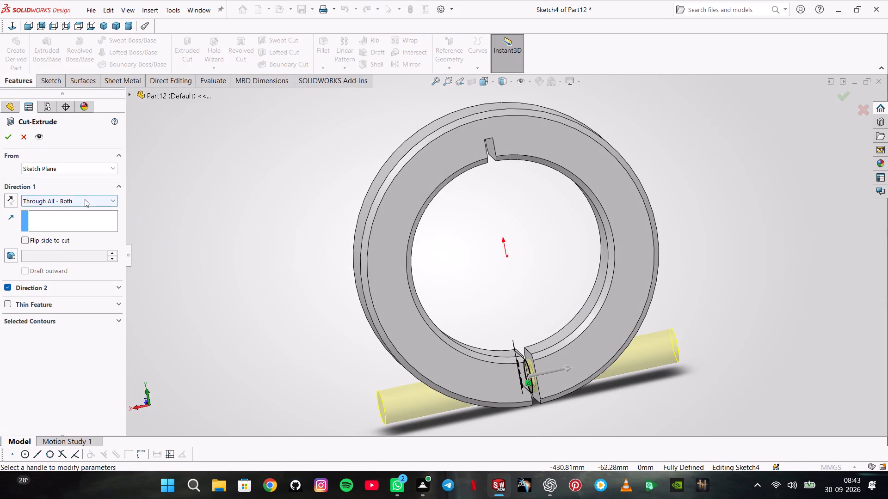
click(84, 199)
click(77, 215)
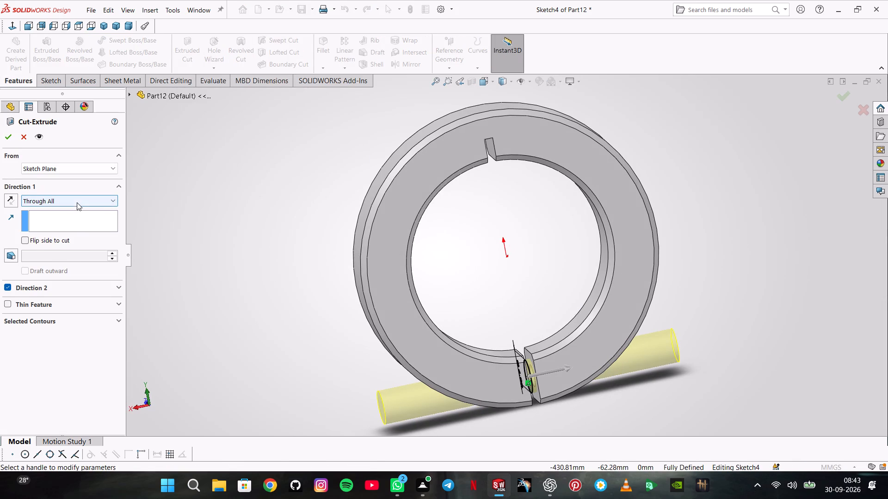
click(77, 202)
click(64, 213)
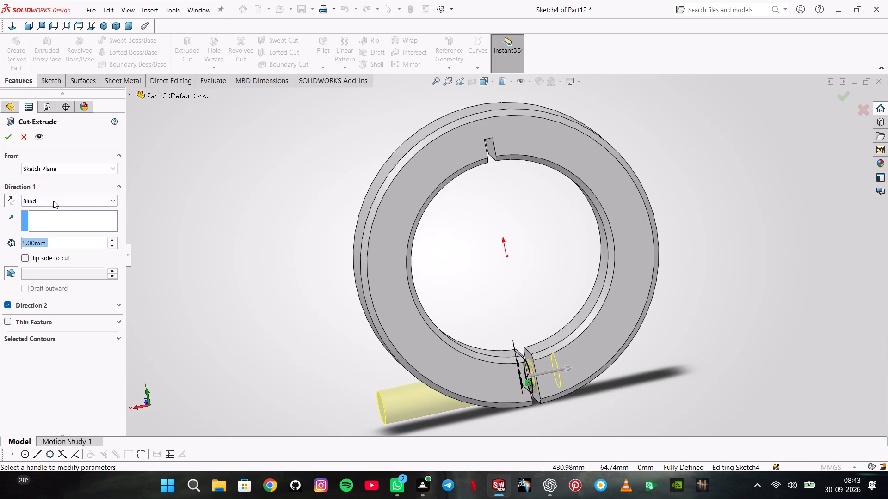
click(53, 201)
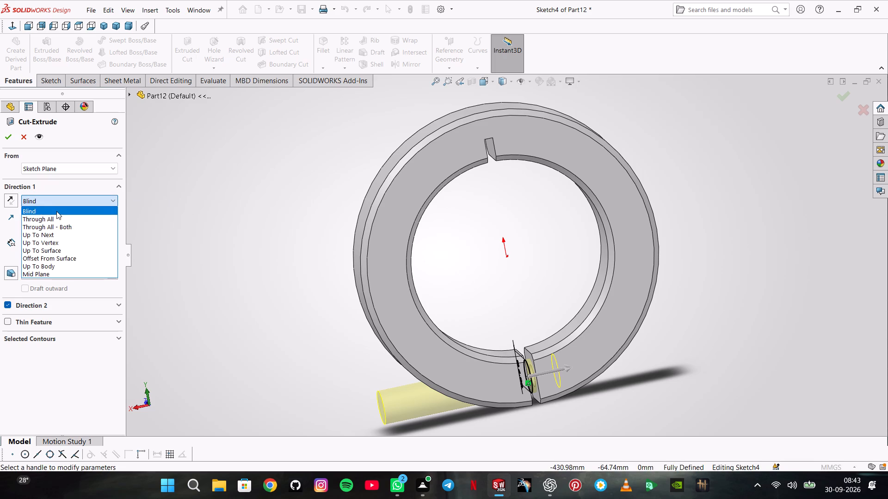
click(56, 211)
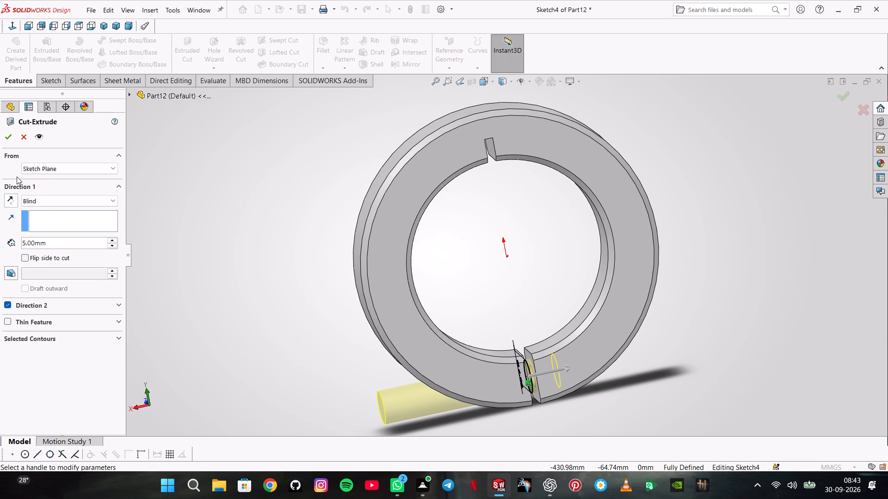
click(12, 201)
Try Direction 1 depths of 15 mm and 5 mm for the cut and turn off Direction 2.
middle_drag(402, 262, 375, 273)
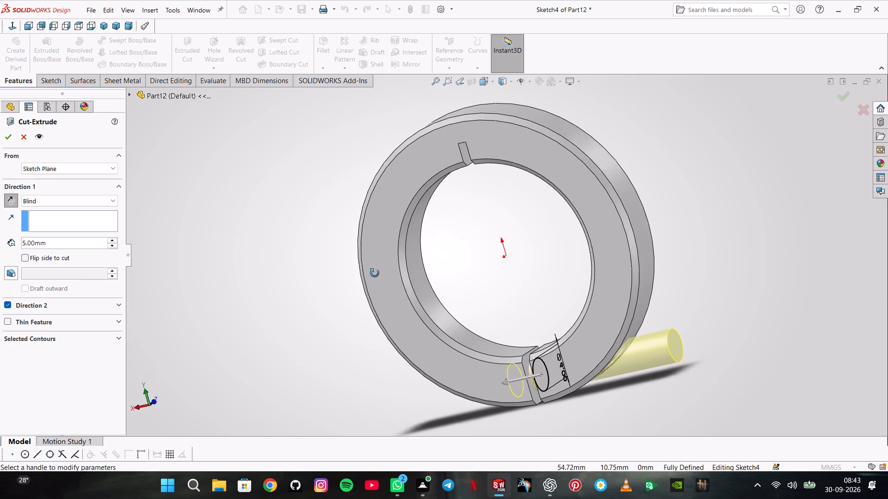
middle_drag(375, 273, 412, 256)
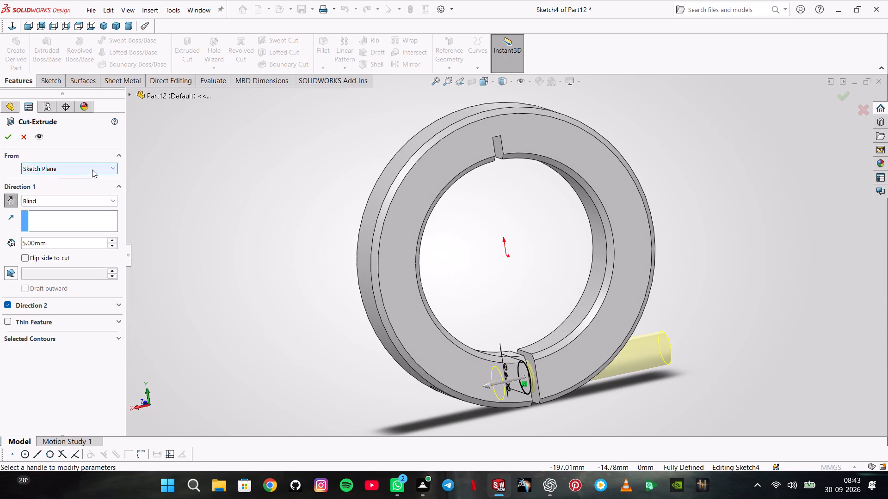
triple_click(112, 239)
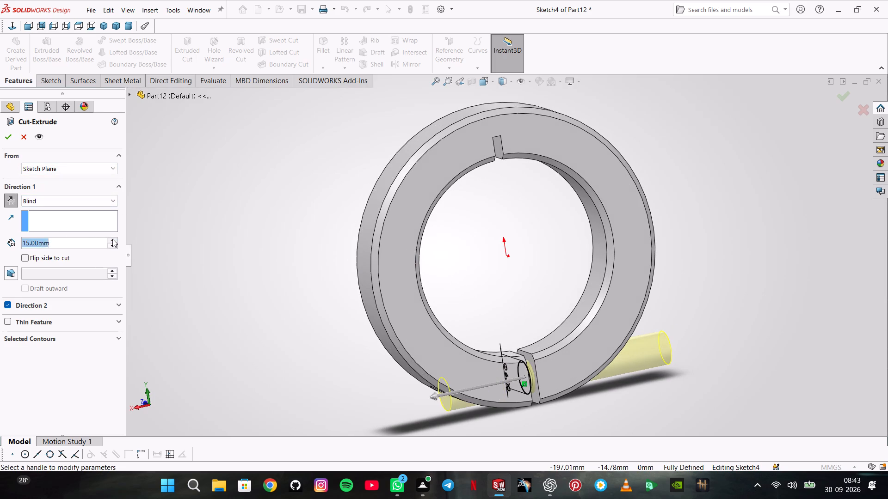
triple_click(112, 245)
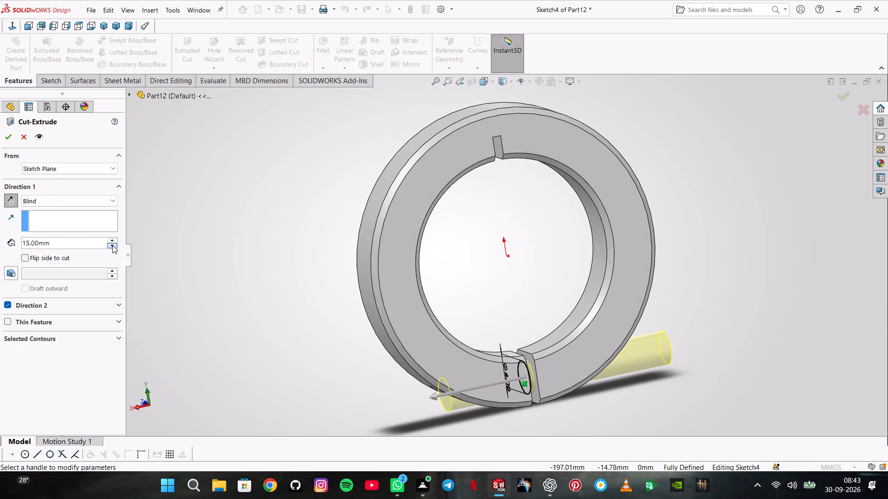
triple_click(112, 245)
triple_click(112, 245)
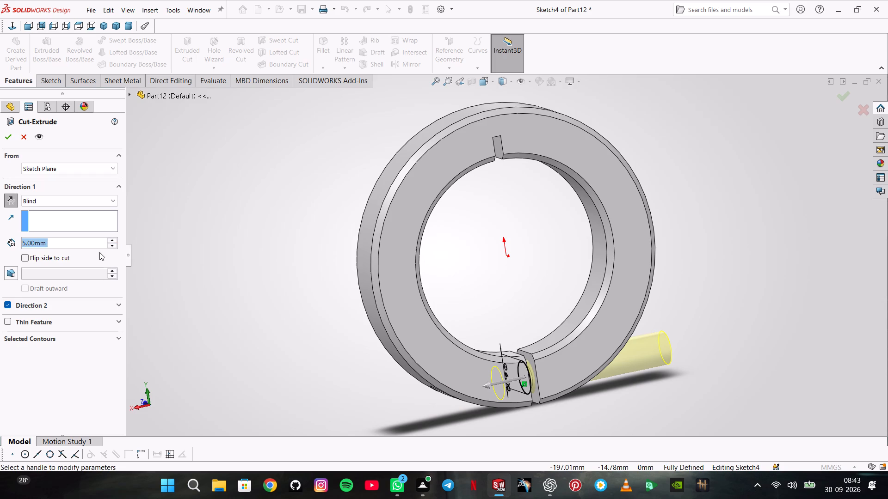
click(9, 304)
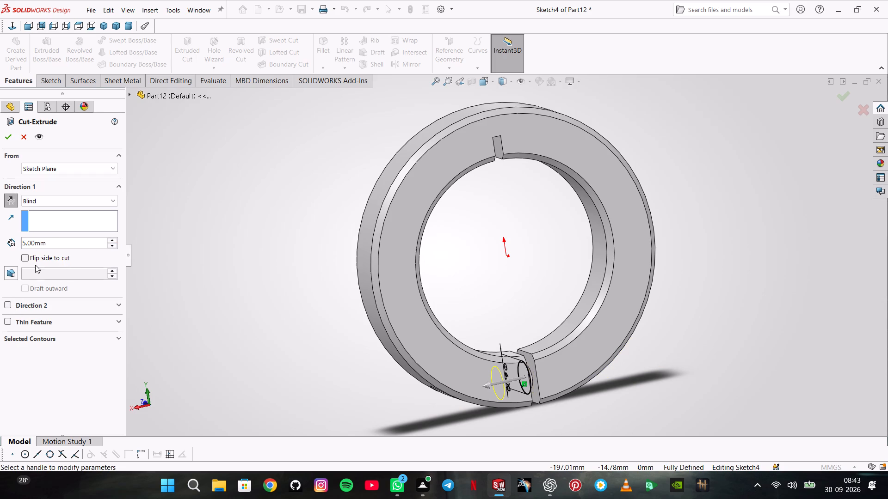
Start the cut from a 7 mm offset and set the Direction 1 blind depth to 25 mm.
click(60, 165)
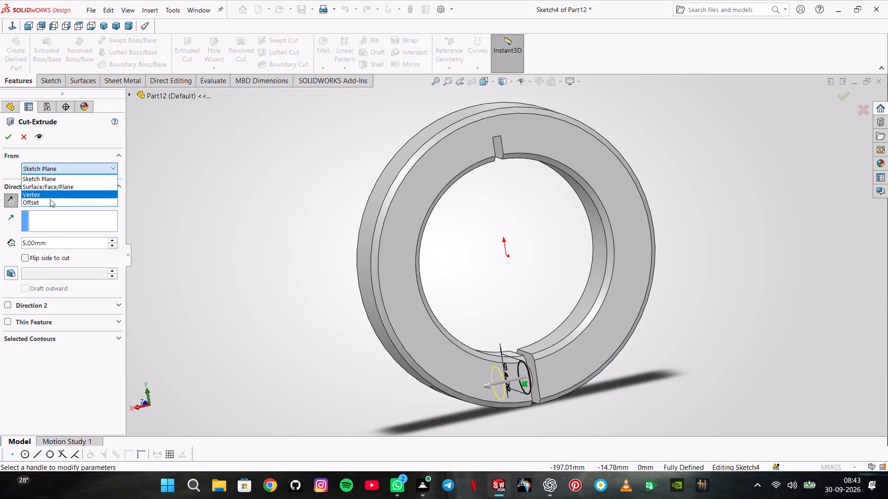
click(49, 202)
double_click(51, 188)
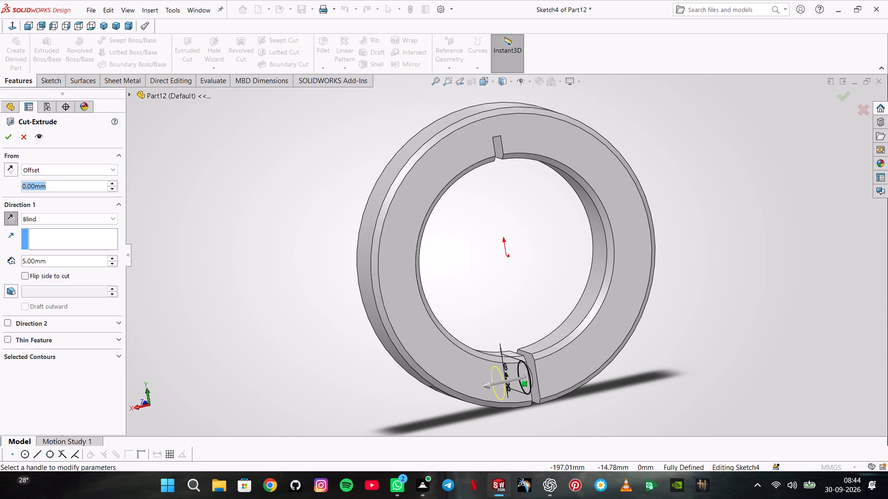
key(7)
key(Return)
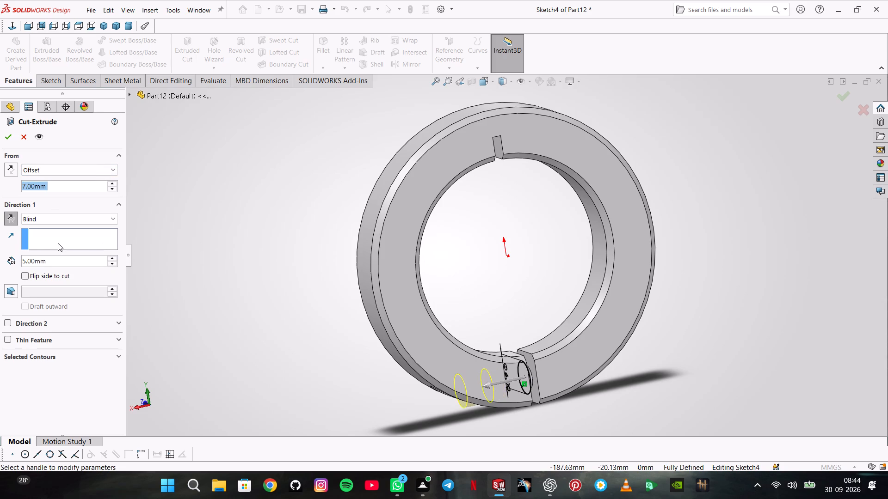
double_click(113, 257)
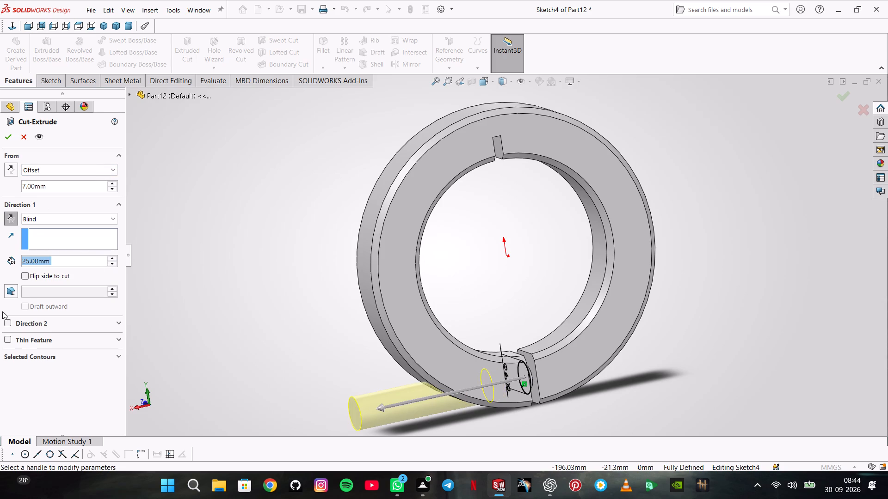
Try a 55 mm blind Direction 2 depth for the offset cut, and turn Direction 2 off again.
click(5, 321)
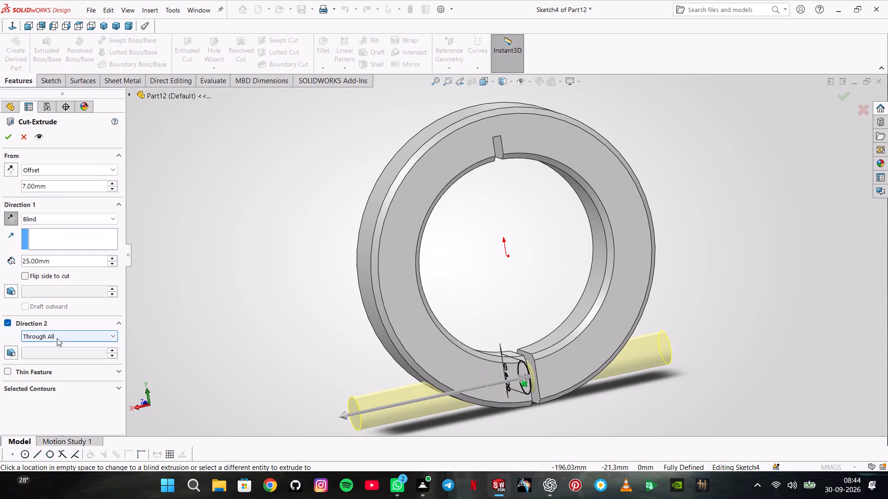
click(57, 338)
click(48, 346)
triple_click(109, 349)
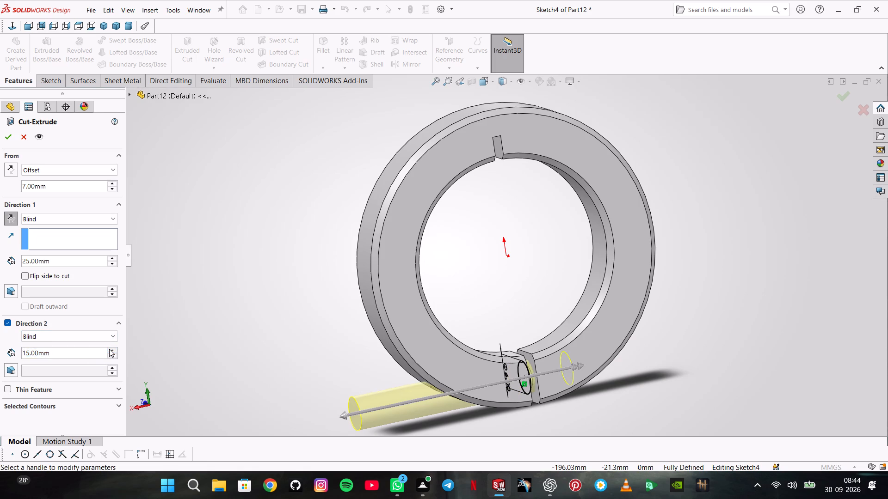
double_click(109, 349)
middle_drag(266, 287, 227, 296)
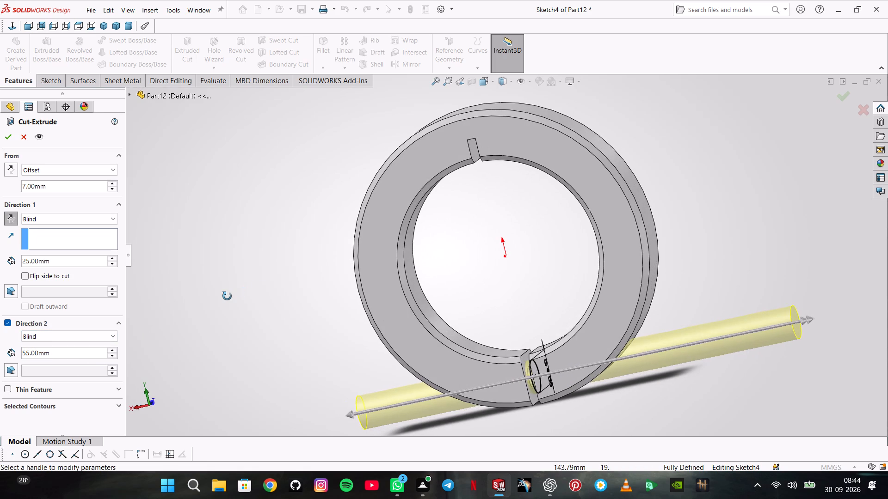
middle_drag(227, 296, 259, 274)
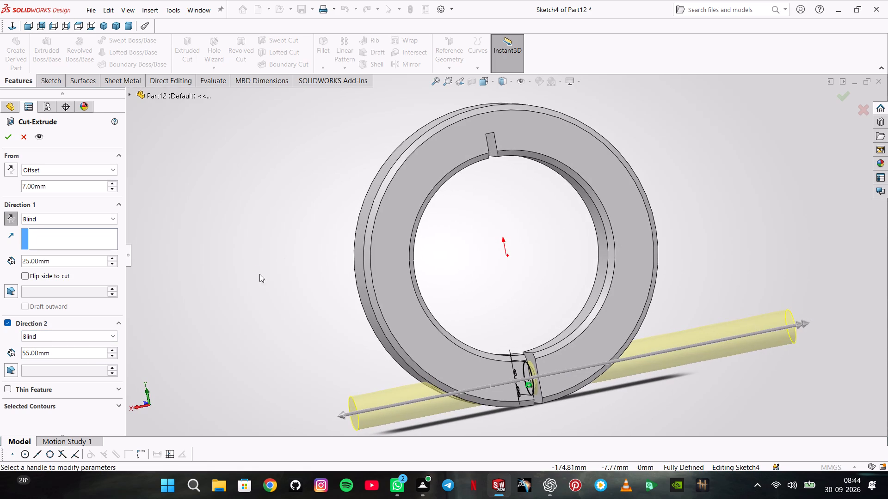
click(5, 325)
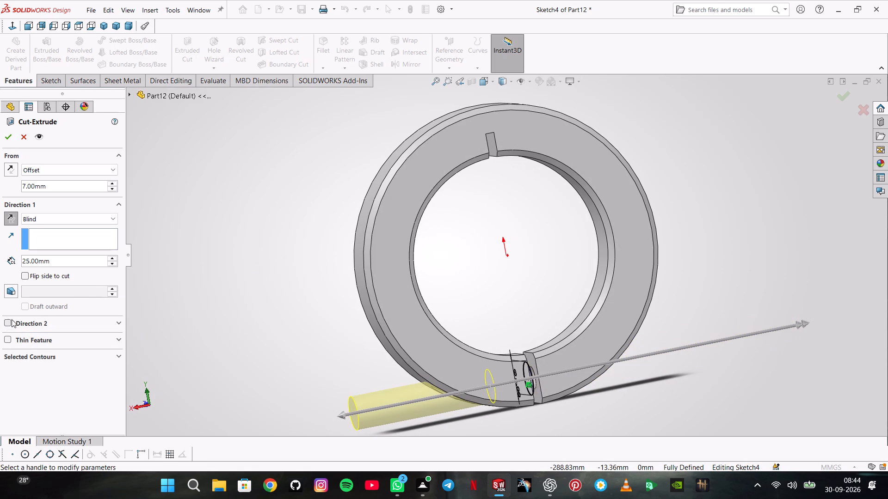
Apply the offset extruded cut of the 6 mm circle in Direction 1 only.
click(10, 133)
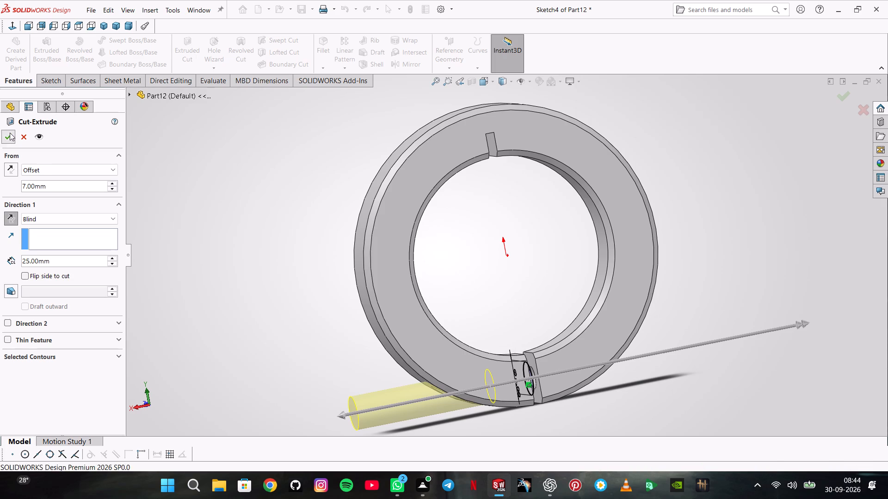
Mirror the offset cut about the Right Plane to the other side of the ring's split.
scroll(294, 262, up, 1)
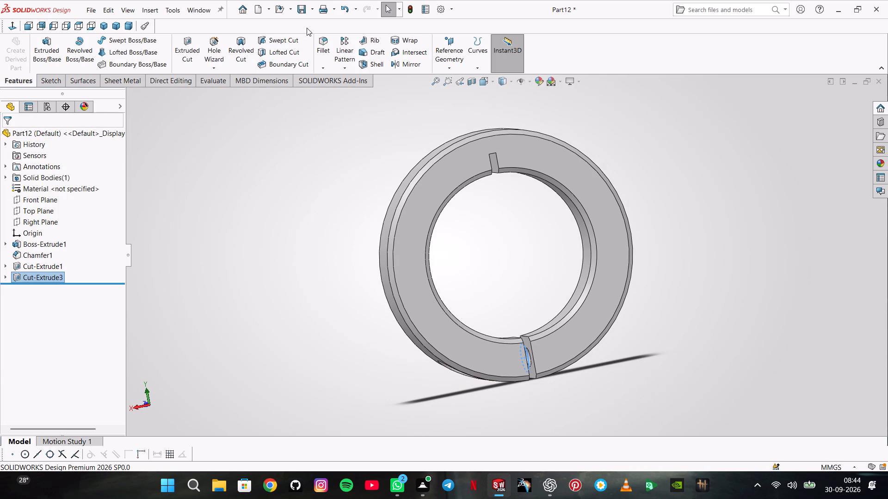
click(393, 63)
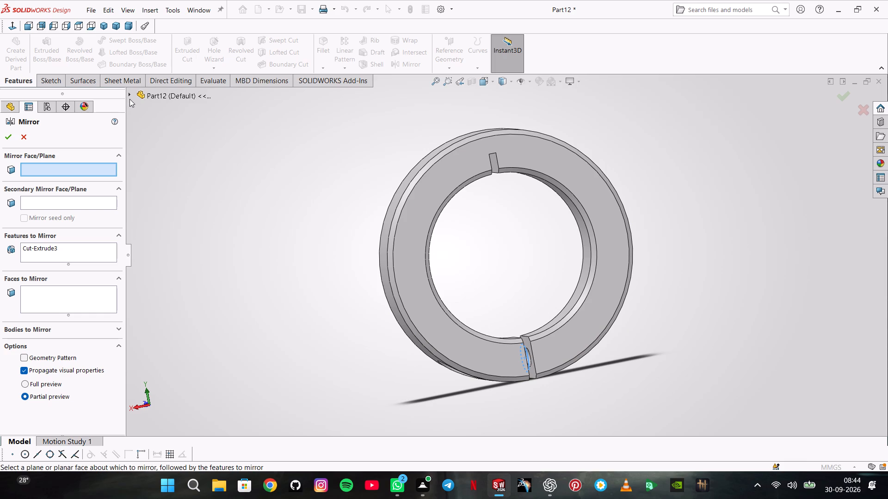
click(129, 99)
click(168, 189)
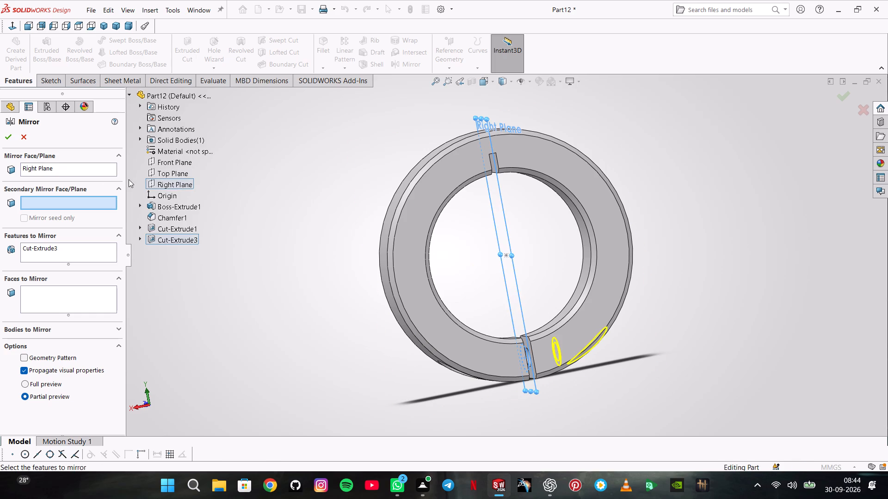
click(11, 132)
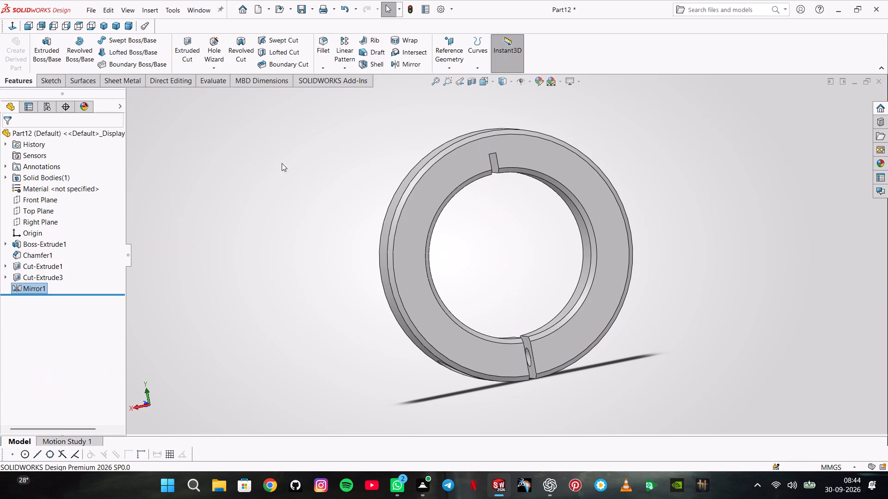
click(342, 180)
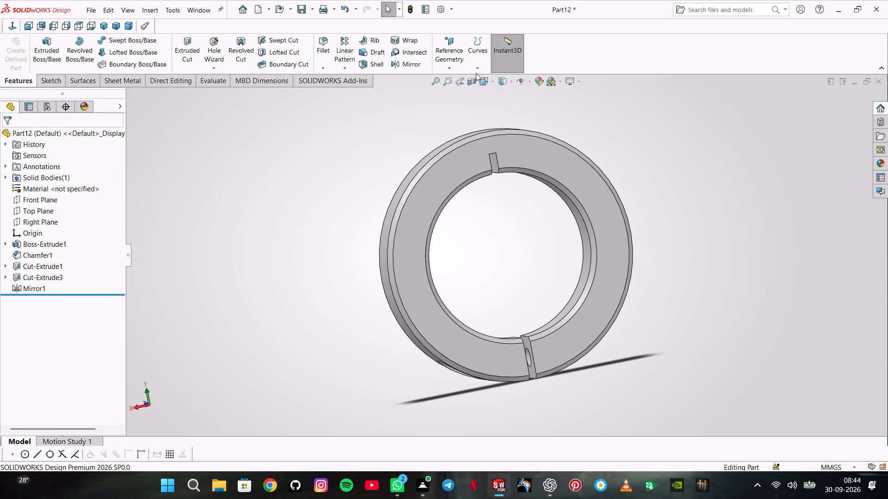
Inspect the hole and both mirrored cuts in a section view on the Front Plane, and close the section.
click(473, 84)
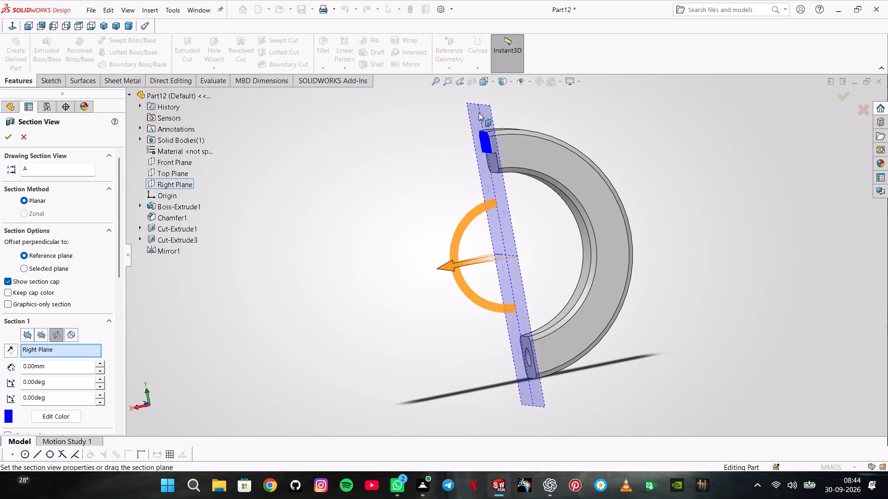
click(178, 164)
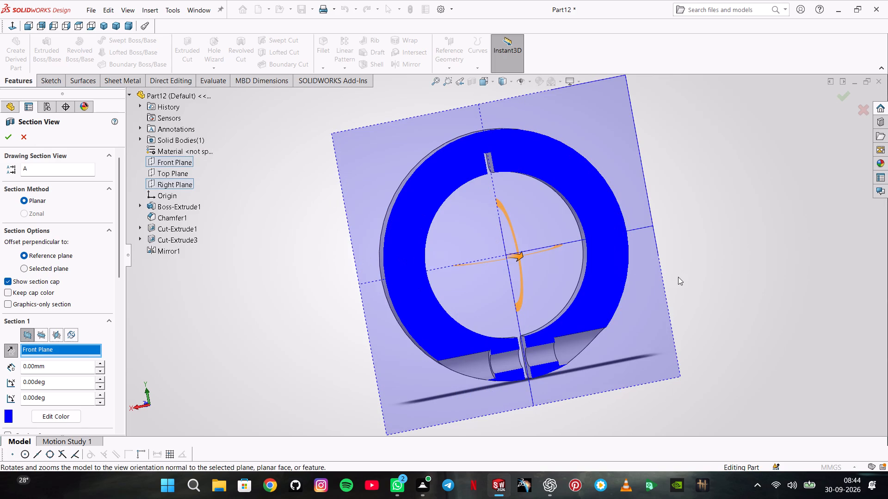
click(7, 132)
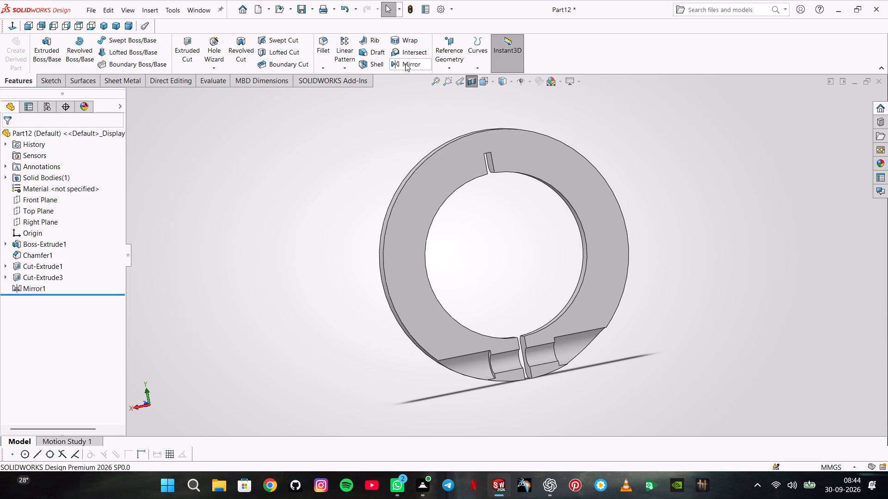
click(469, 84)
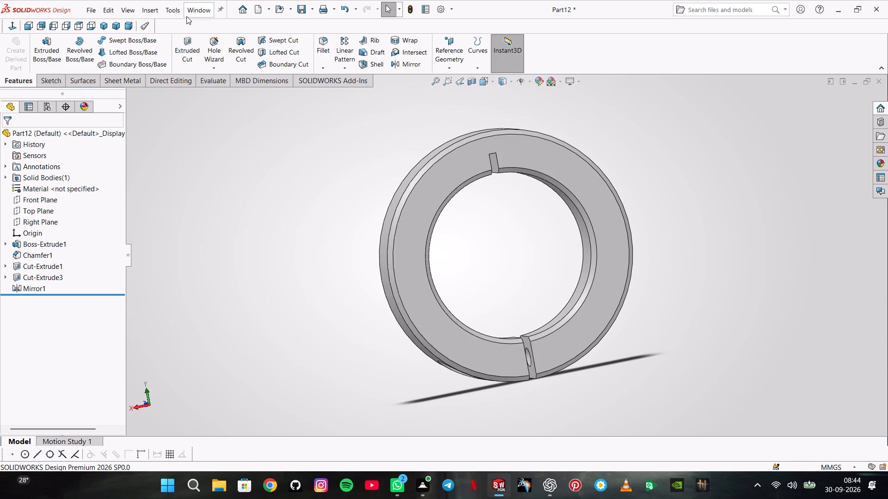
Examine the finished ring from isometric and other angles, checking the split, notch and both cuts on the outer rim.
click(106, 20)
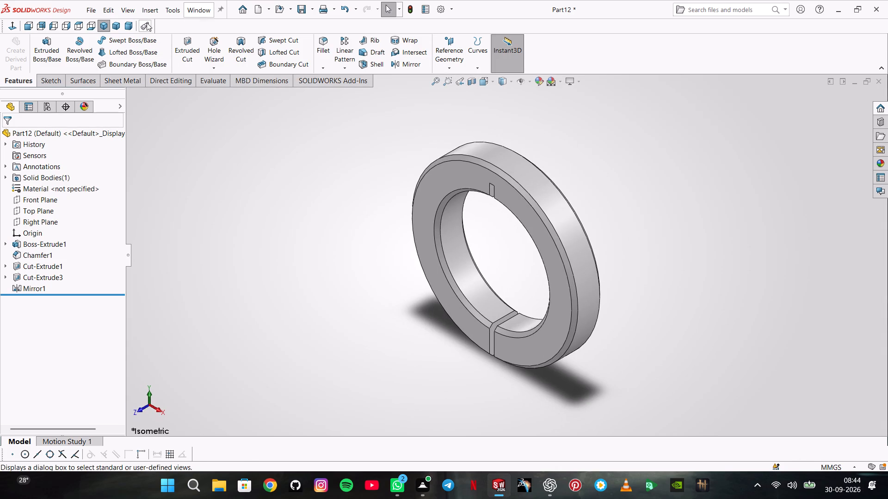
middle_drag(380, 254, 414, 38)
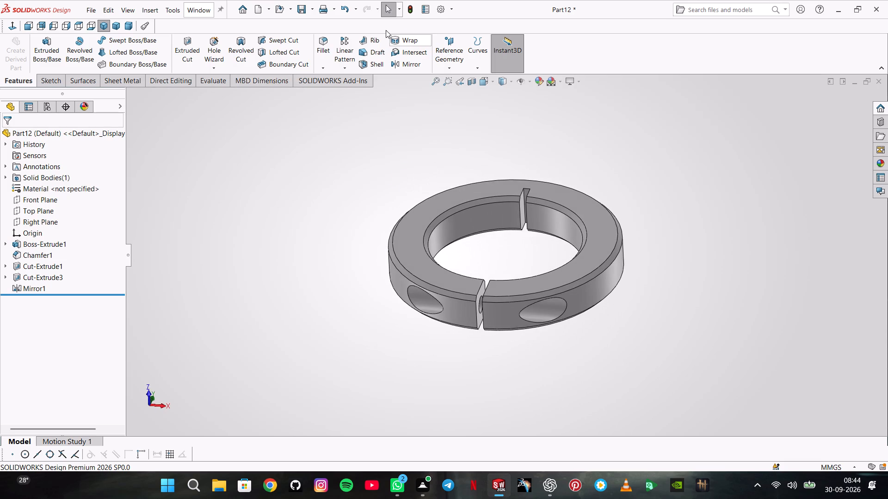
middle_drag(572, 304, 497, 303)
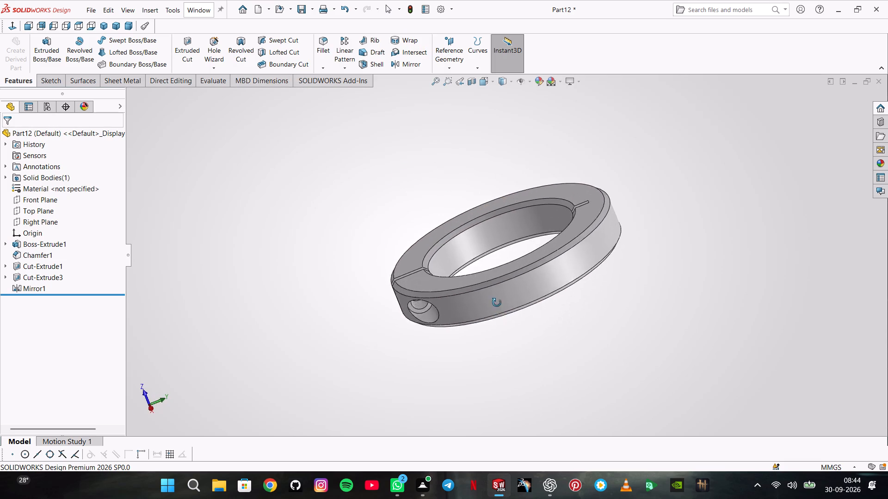
middle_drag(497, 303, 512, 147)
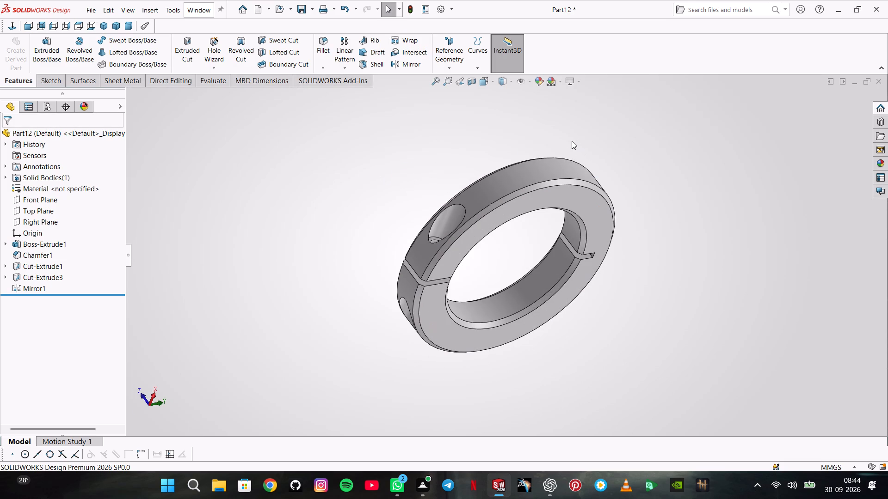
middle_drag(571, 141, 611, 297)
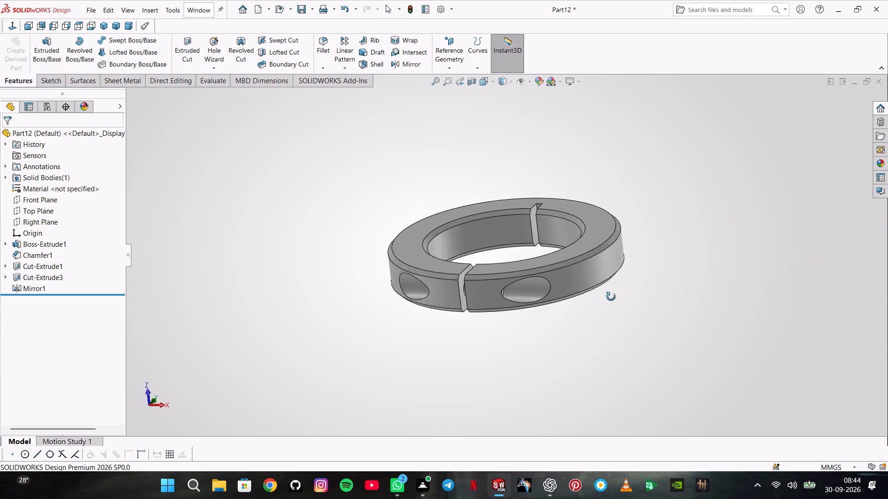
middle_drag(611, 297, 437, 248)
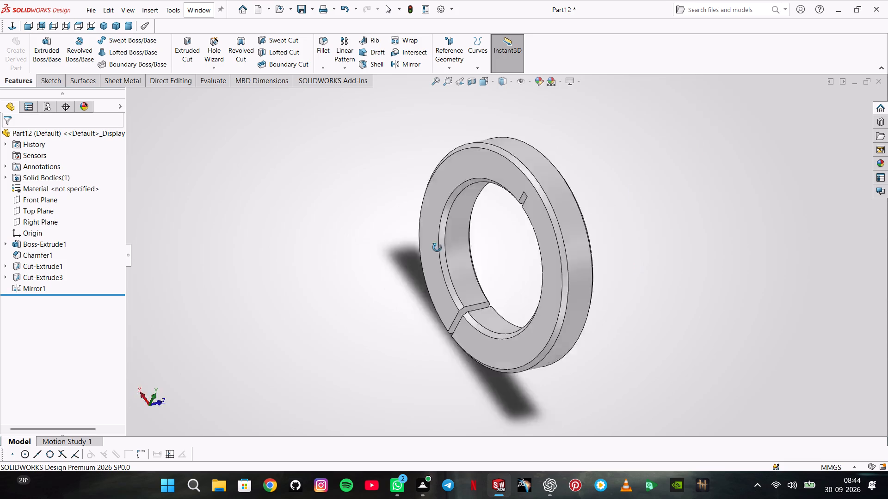
middle_drag(437, 248, 349, 112)
middle_drag(640, 327, 582, 314)
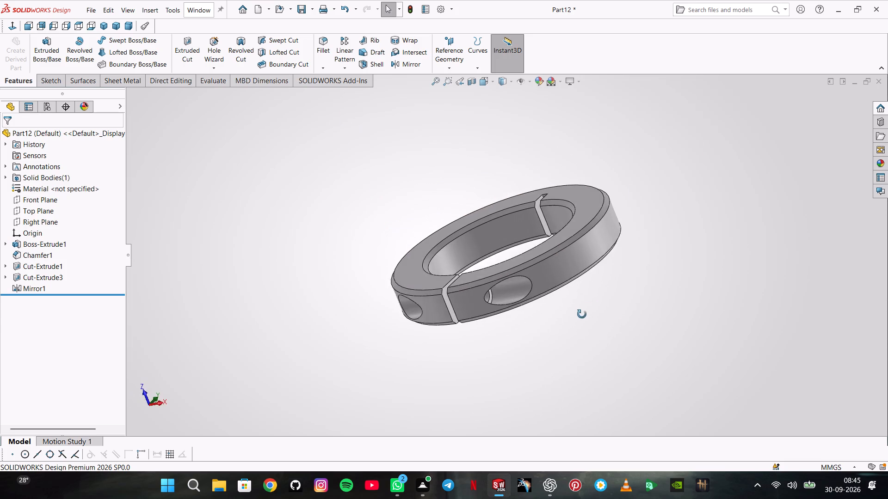
middle_drag(582, 314, 613, 324)
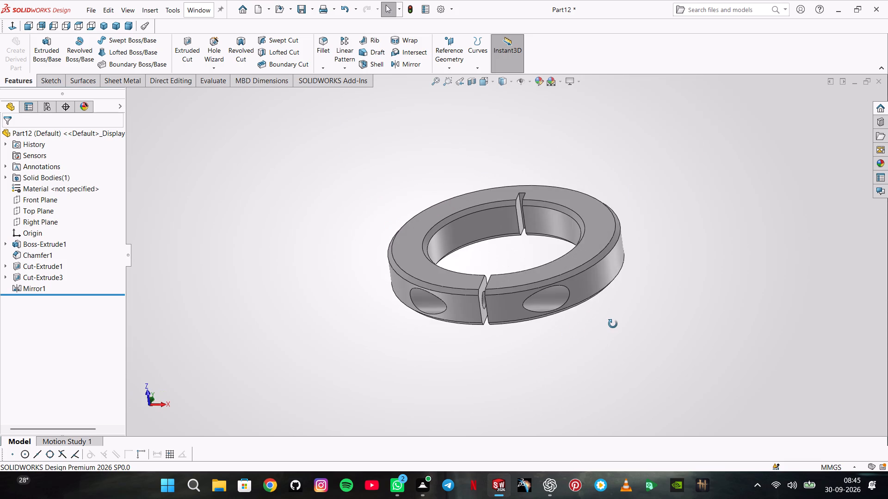
middle_drag(613, 324, 583, 342)
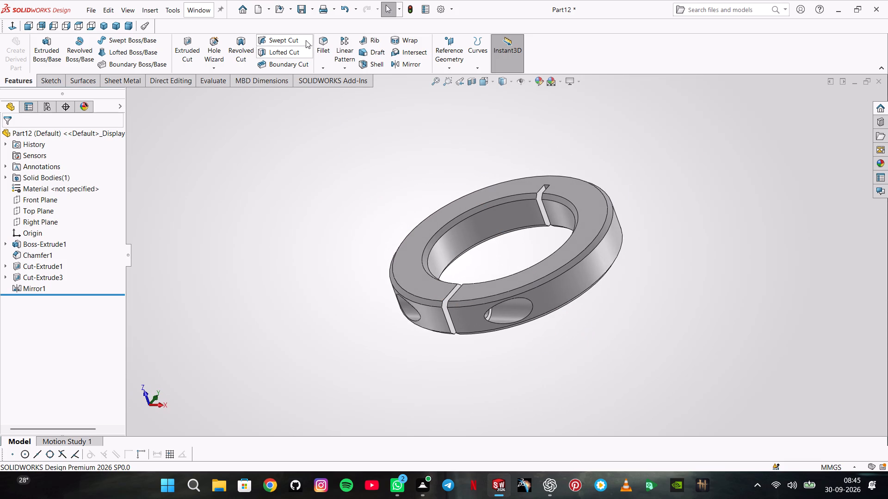
Save the part as Part3 in the LEVEL4 folder.
click(308, 8)
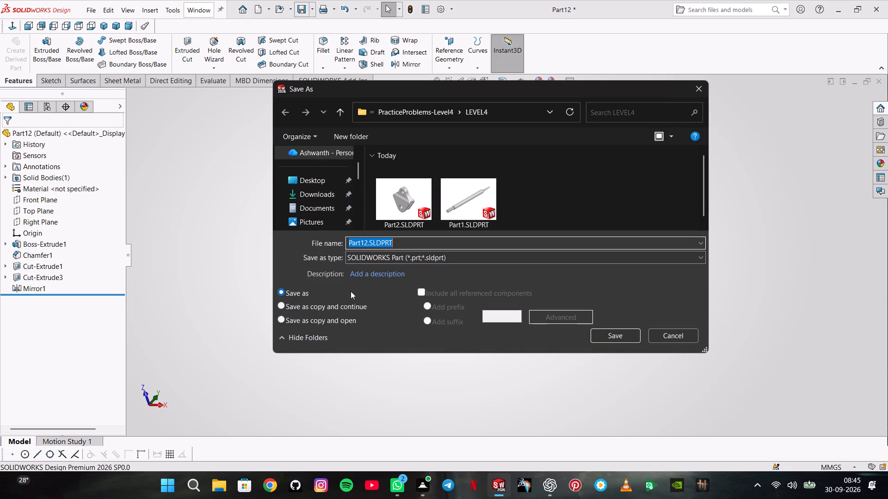
click(366, 241)
key(BackSpace)
key(BackSpace)
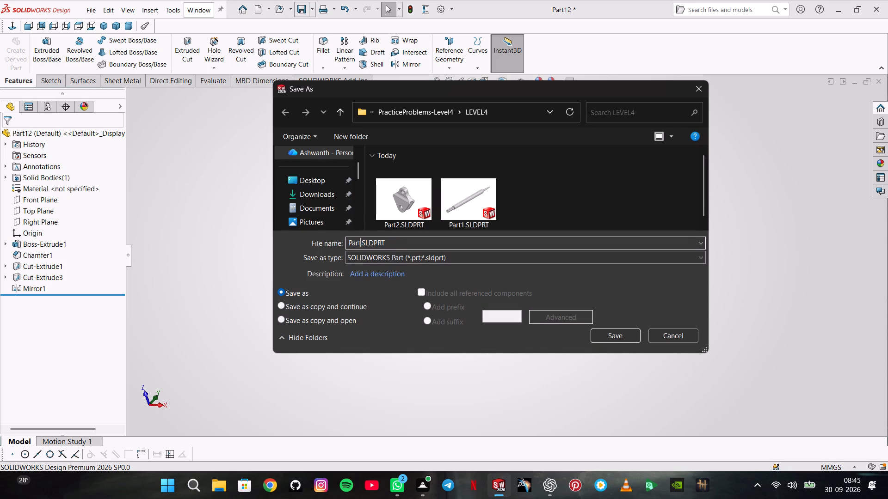
key(3)
key(Return)
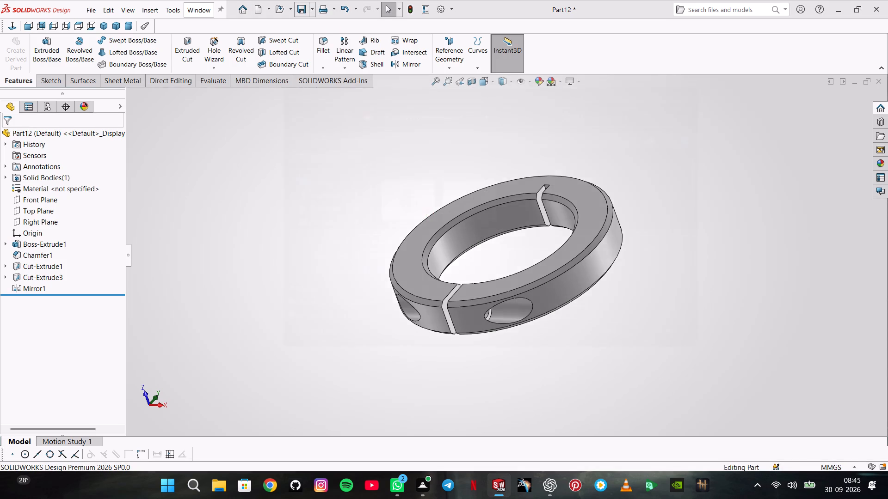
Save a copy of Part3 in Adobe Portable Document Format (*.pdf) in the LEVEL4 folder.
click(314, 17)
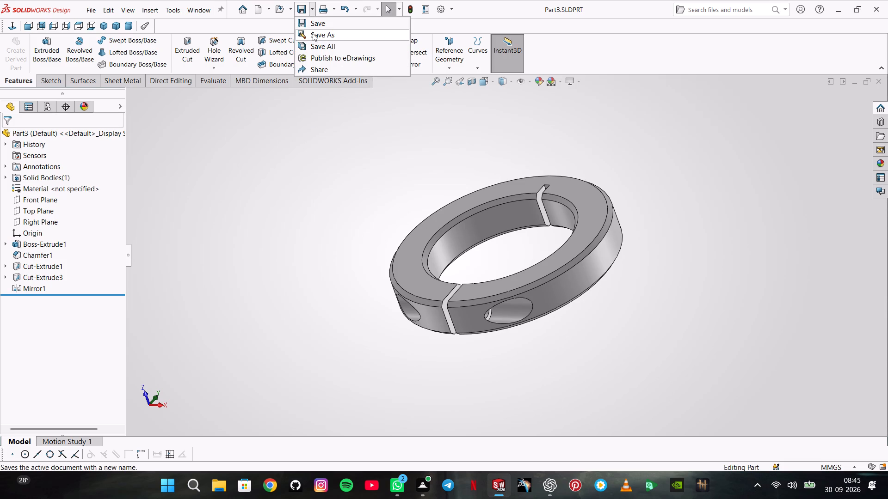
click(313, 33)
click(406, 258)
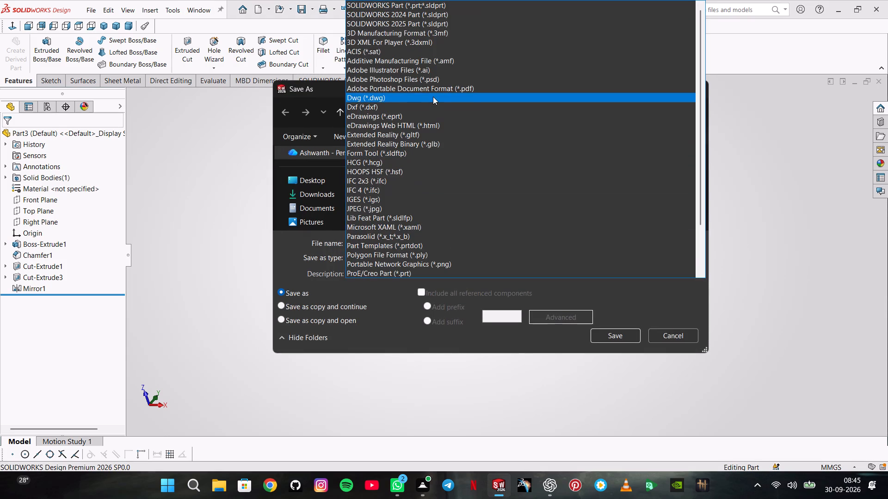
click(435, 89)
click(613, 355)
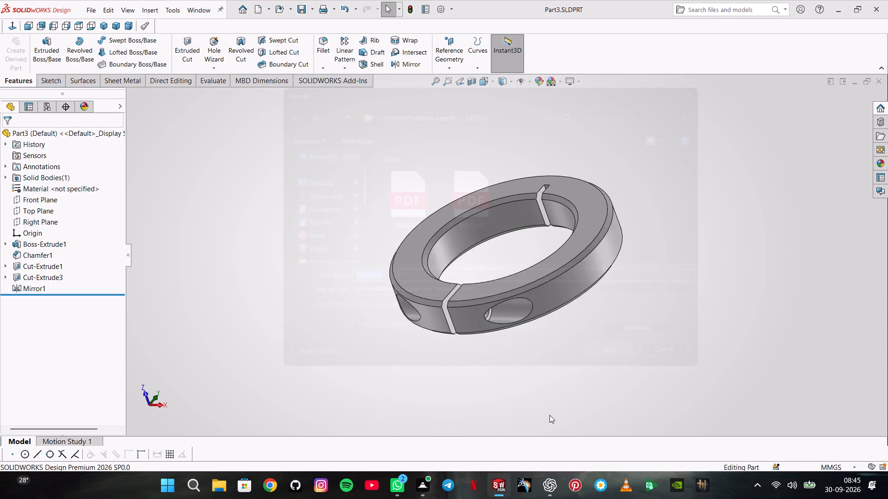